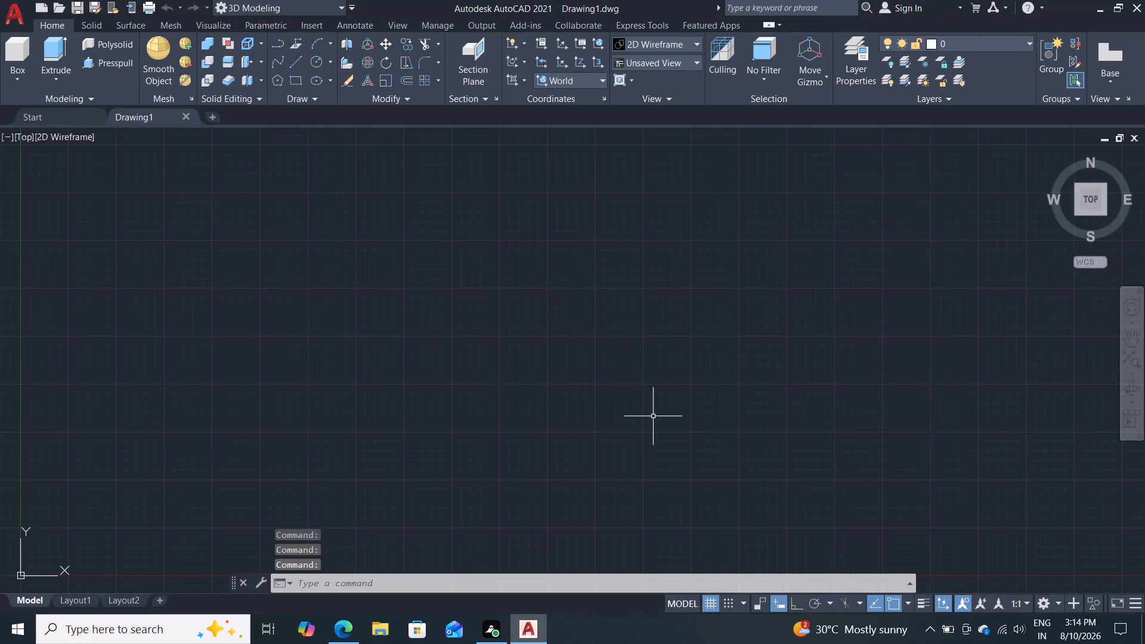
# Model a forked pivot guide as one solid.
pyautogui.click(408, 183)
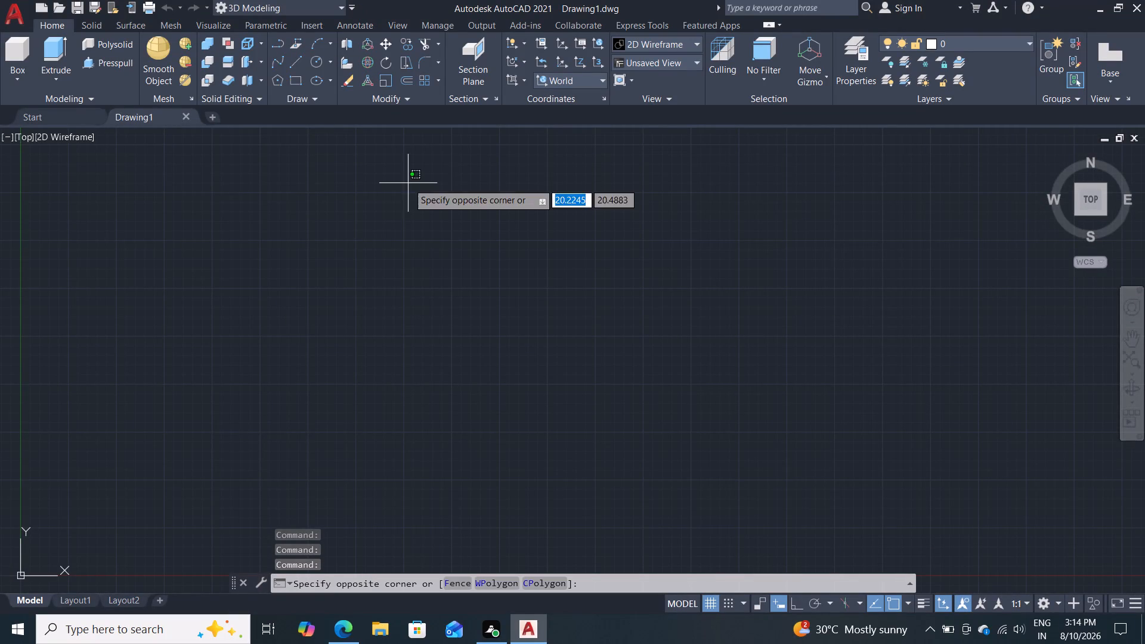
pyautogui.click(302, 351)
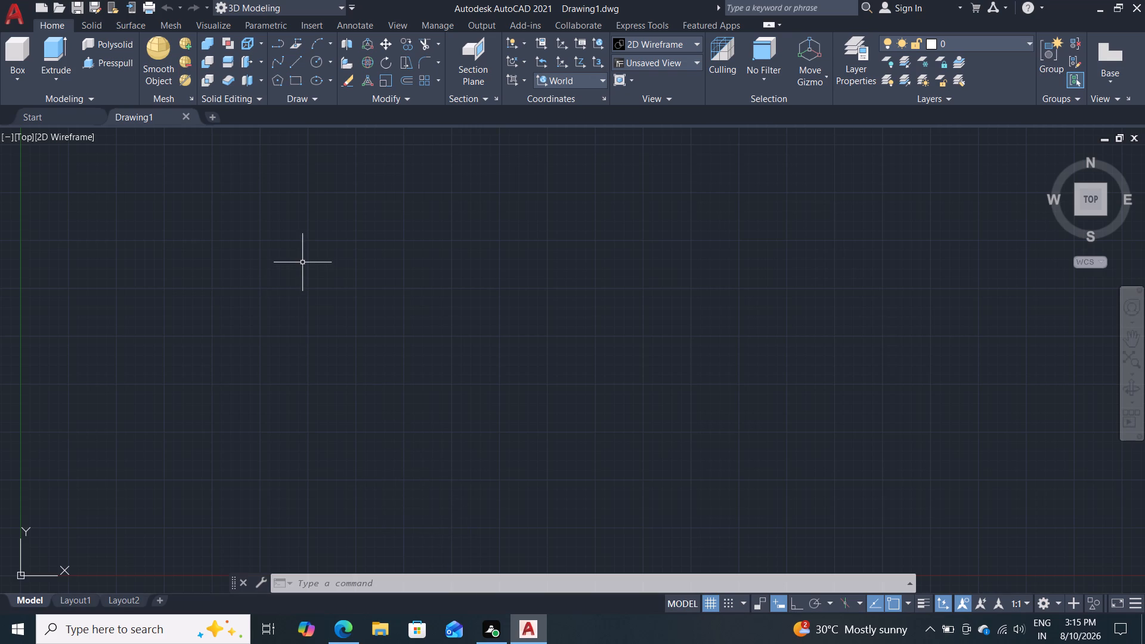
# Select the 3D Modeling workspace.
pyautogui.click(289, 10)
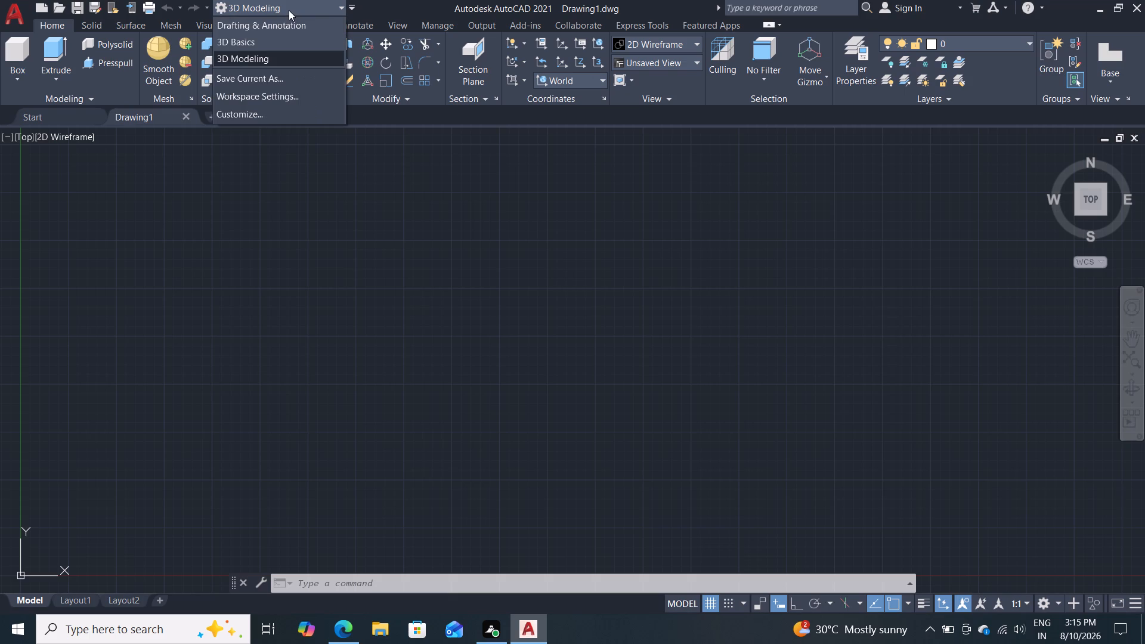
pyautogui.click(278, 57)
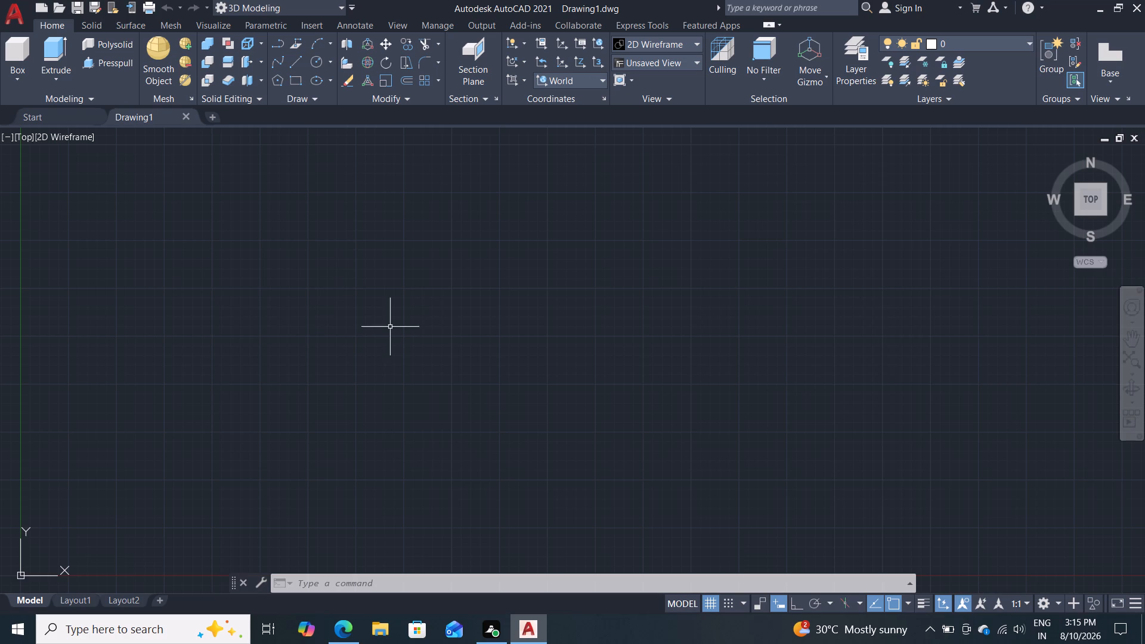
# Set the UCS icon to the Noorigin option so it sits in the viewport corner instead of at the origin.
pyautogui.scroll(-2, 376, 335)
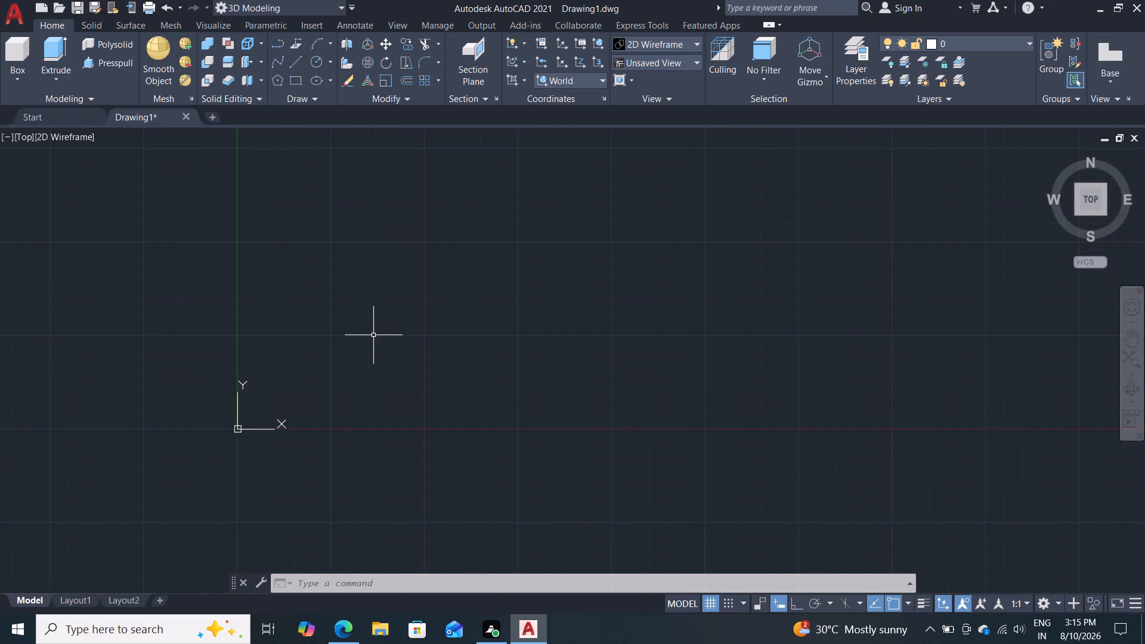
pyautogui.press('u')
pyautogui.write('cs')
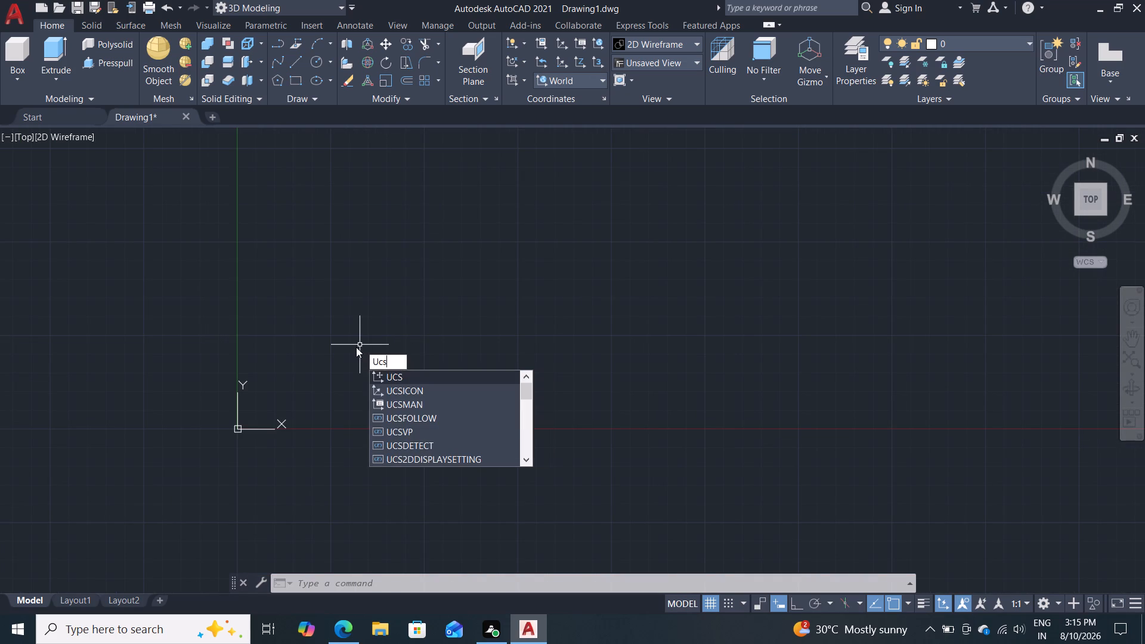
pyautogui.click(408, 391)
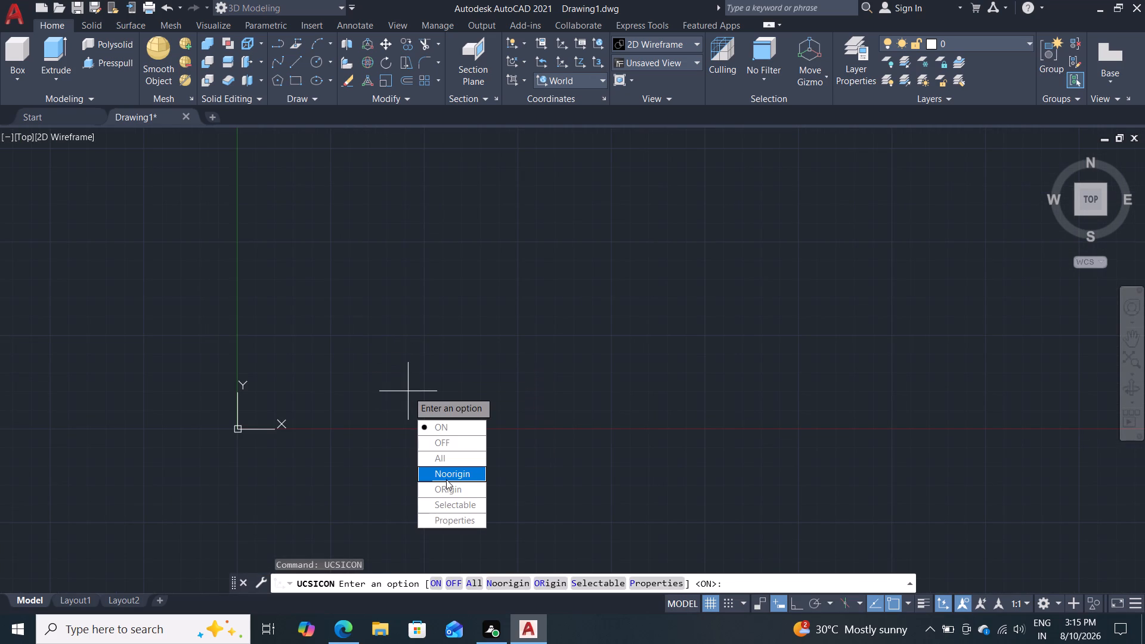
pyautogui.moveTo(446, 479); pyautogui.dragTo(408, 391)
# Configure the drawing units to millimeters with decimal lengths at 0.00 precision.
pyautogui.press('u')
pyautogui.press('n')
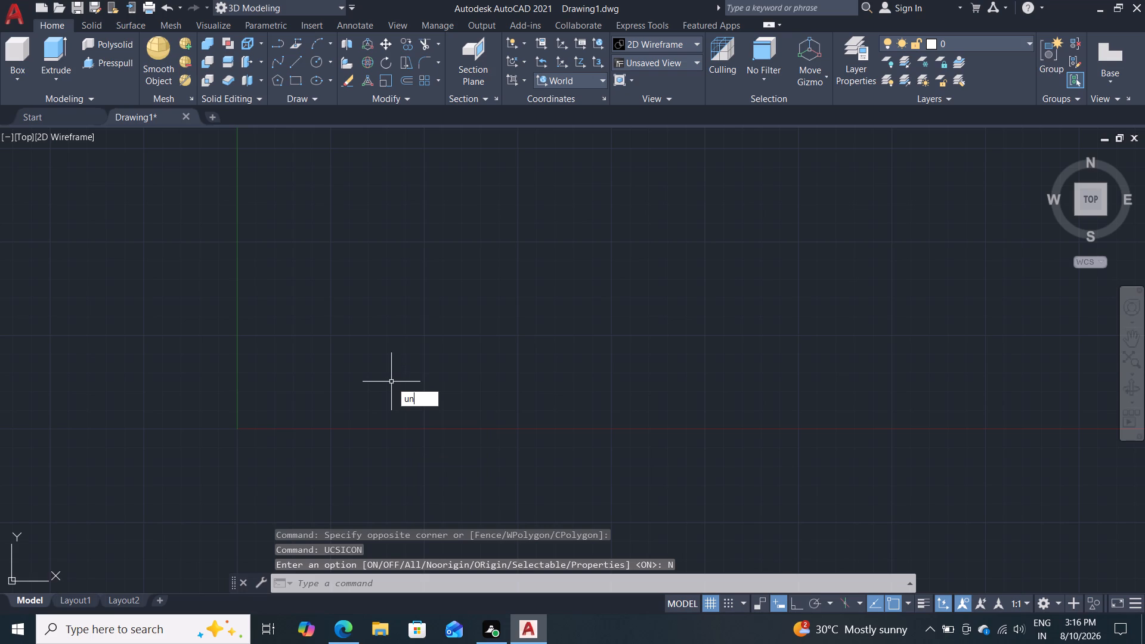
pyautogui.press('Return')
pyautogui.click(463, 317)
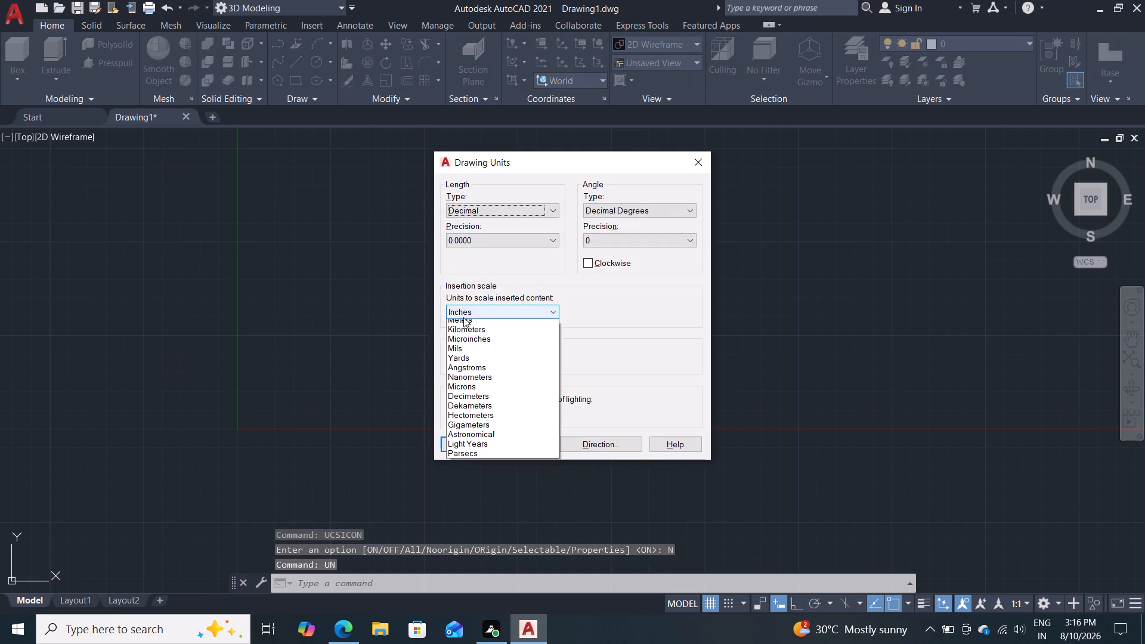
pyautogui.click(455, 372)
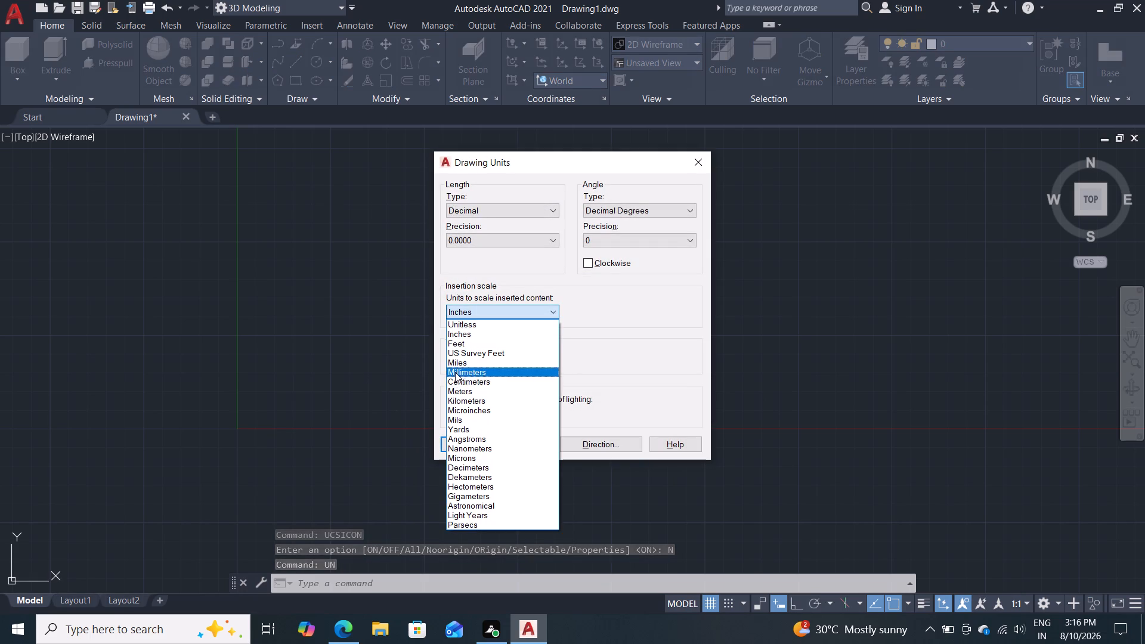
pyautogui.click(482, 245)
pyautogui.click(479, 257)
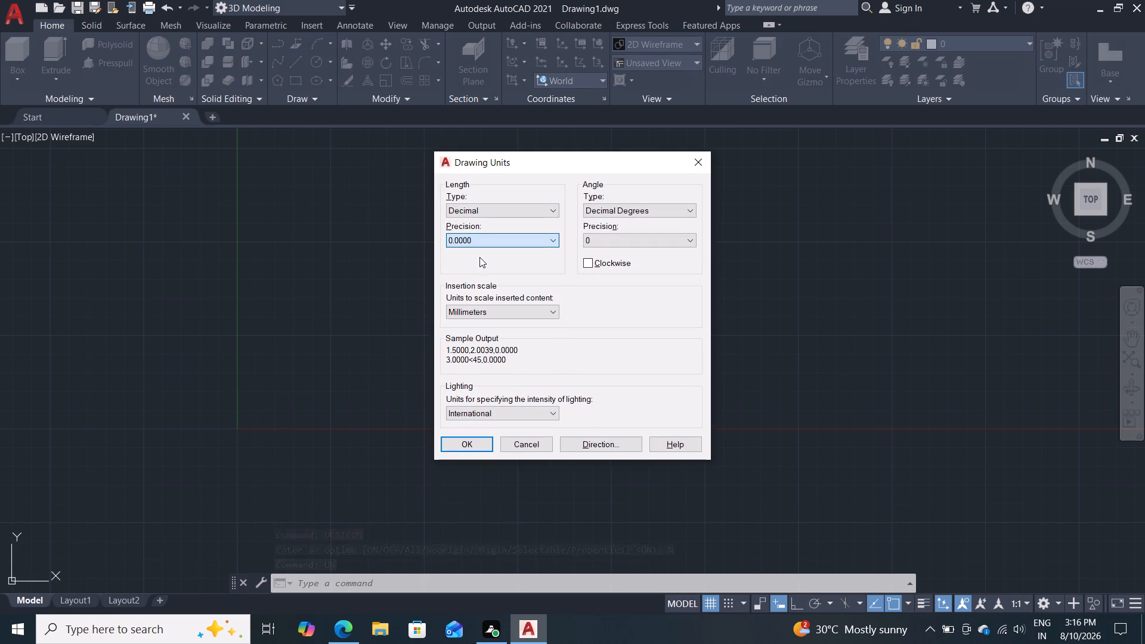
pyautogui.click(494, 212)
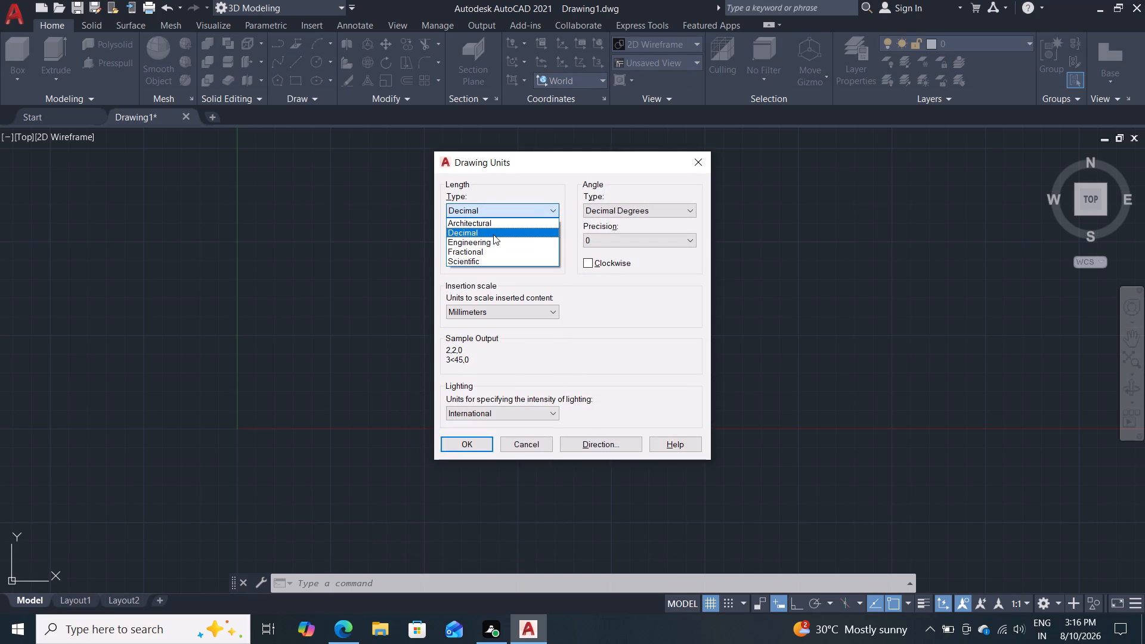
pyautogui.click(493, 234)
pyautogui.click(501, 234)
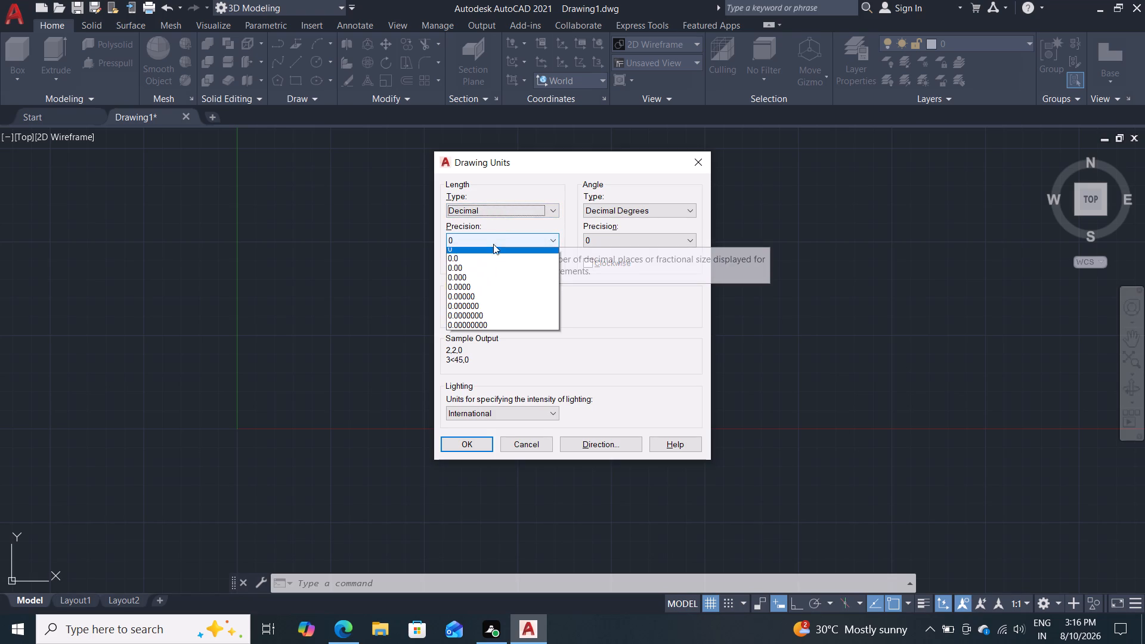
pyautogui.click(471, 267)
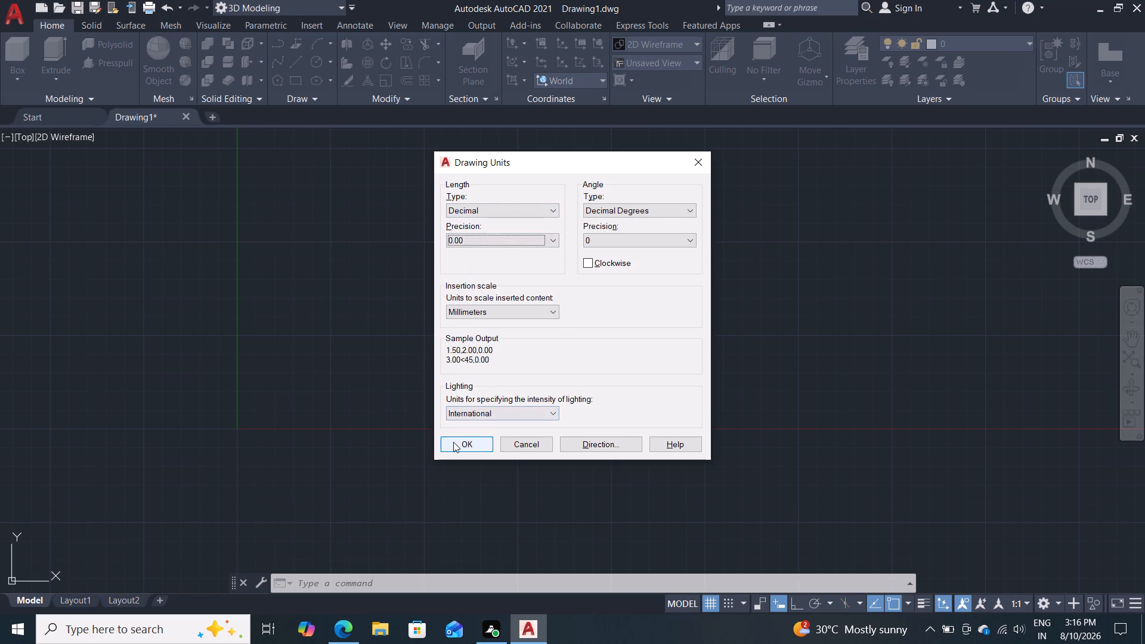
pyautogui.click(453, 442)
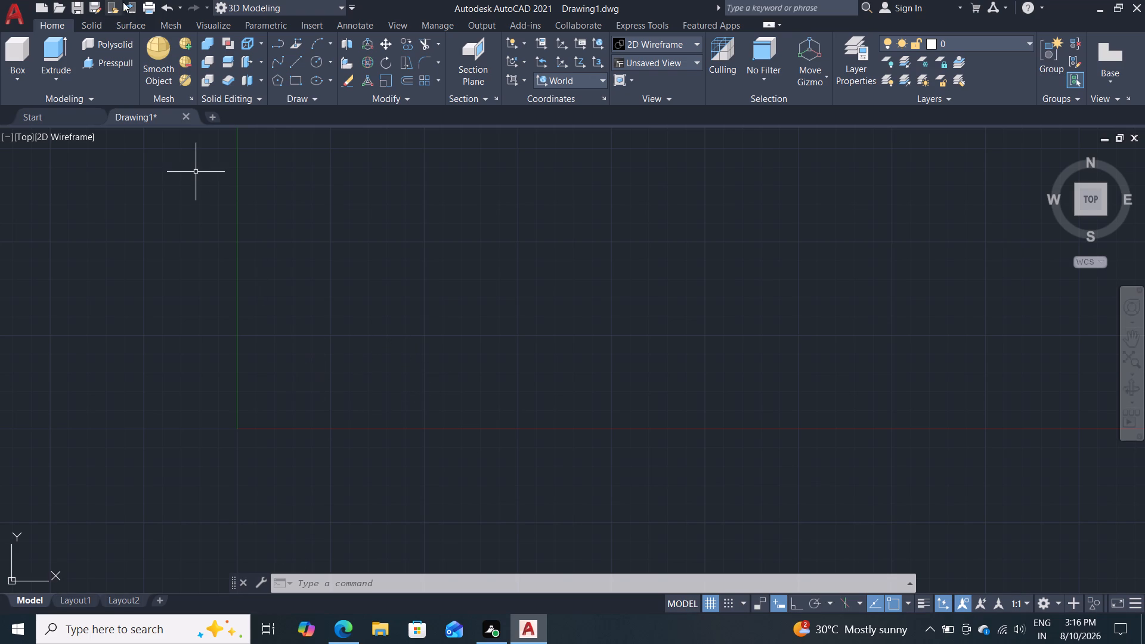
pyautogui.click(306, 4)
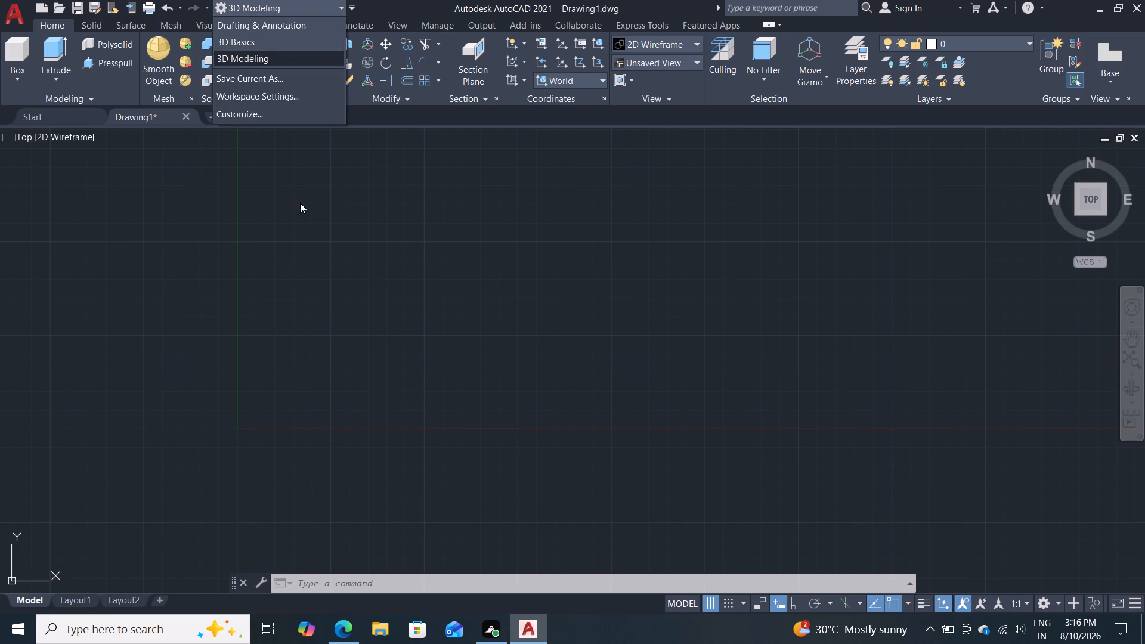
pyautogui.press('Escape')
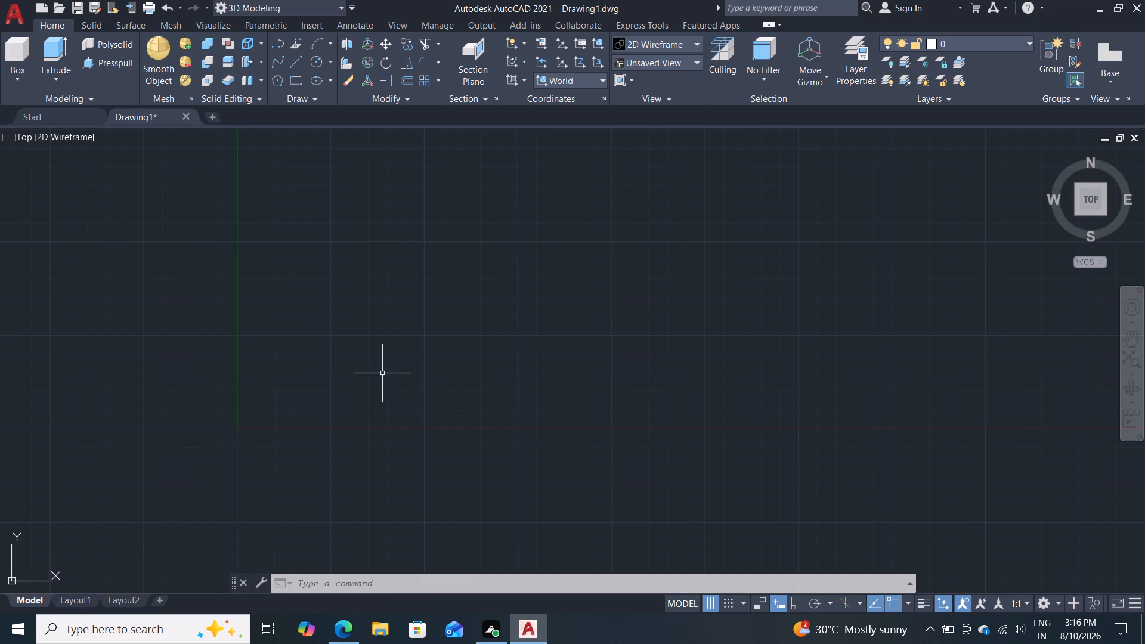
# Modify the Standard dimension style to use an arrow size of 3.
pyautogui.press('d')
pyautogui.press('Return')
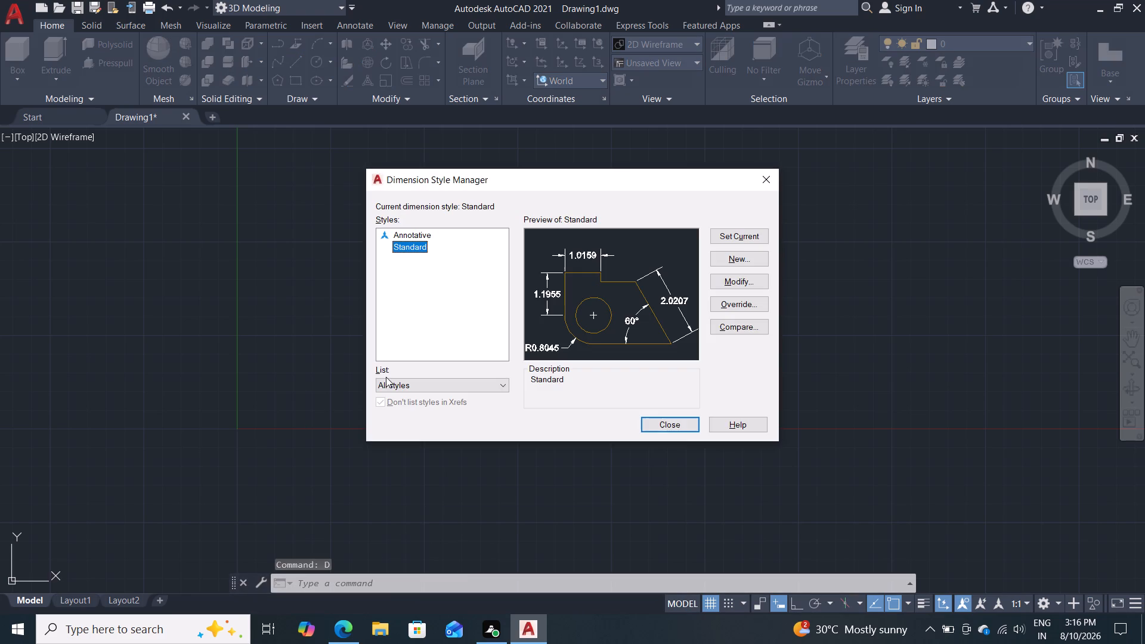
pyautogui.click(734, 283)
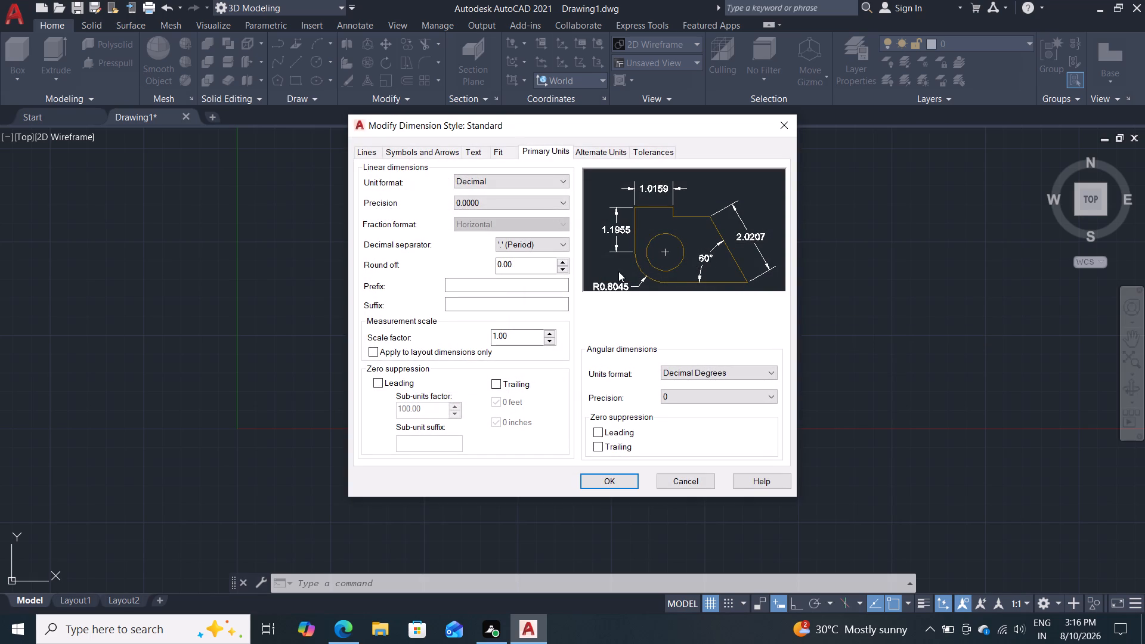
pyautogui.click(361, 150)
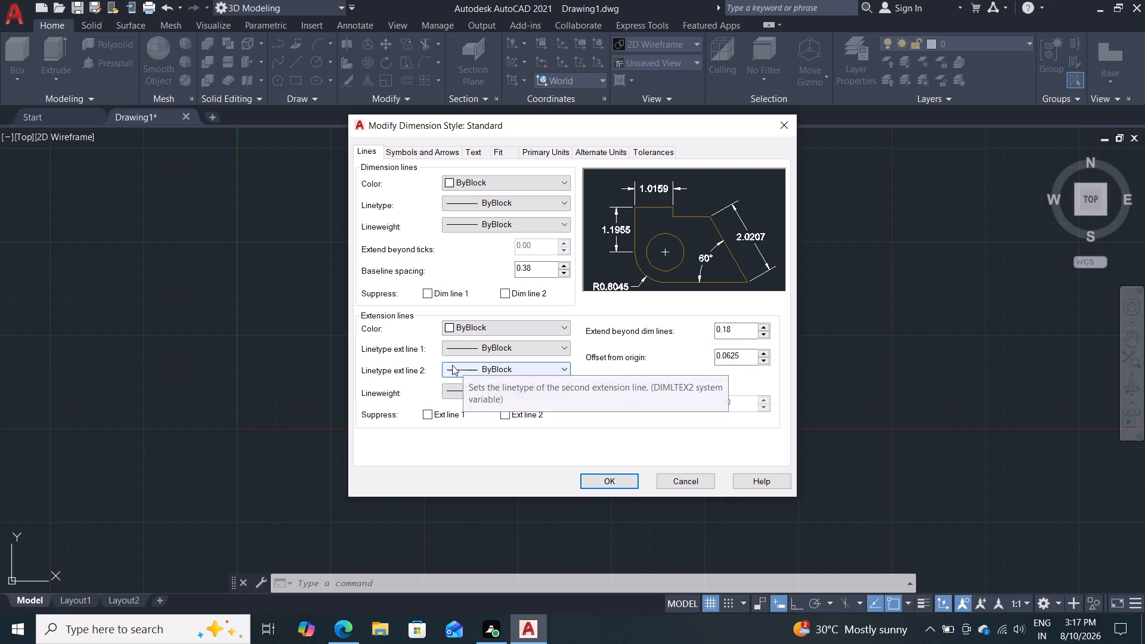
pyautogui.click(417, 155)
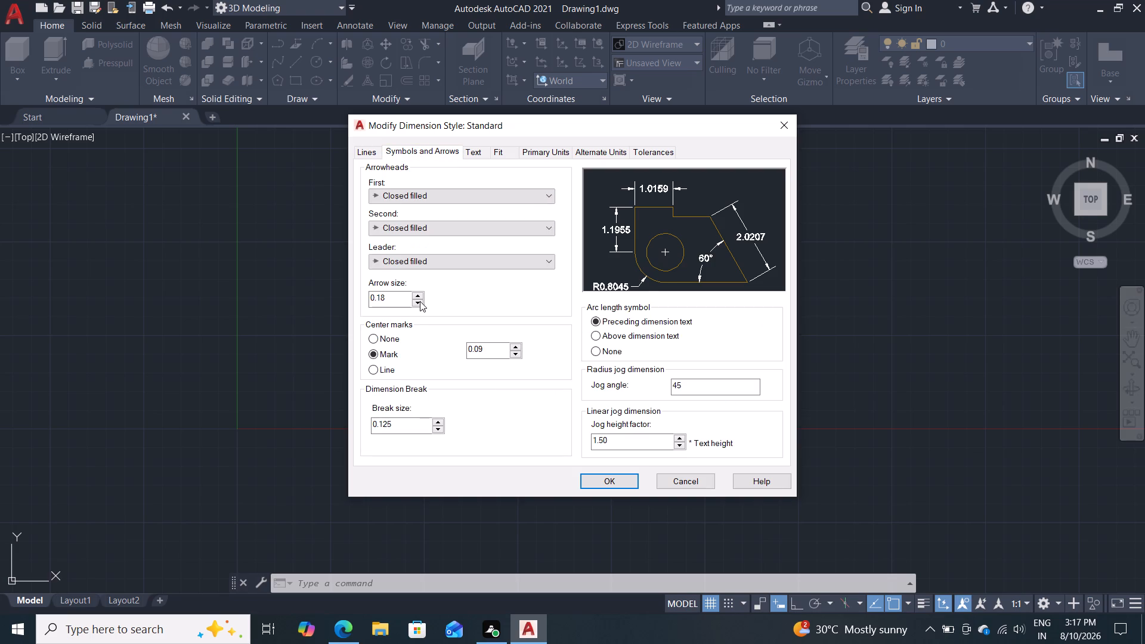
pyautogui.moveTo(400, 297); pyautogui.dragTo(346, 301)
pyautogui.press('3')
pyautogui.press('Return')
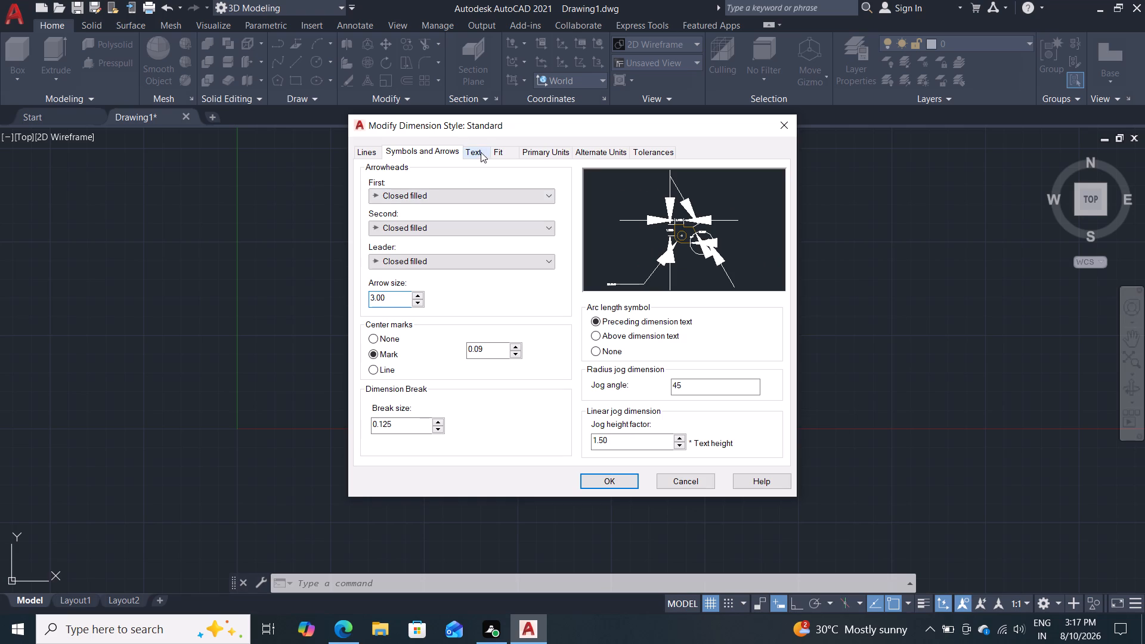
# Suppress trailing zeros for linear dimensions in the Standard style's primary units, and close the Dimension Style Manager.
pyautogui.click(481, 152)
pyautogui.click(503, 158)
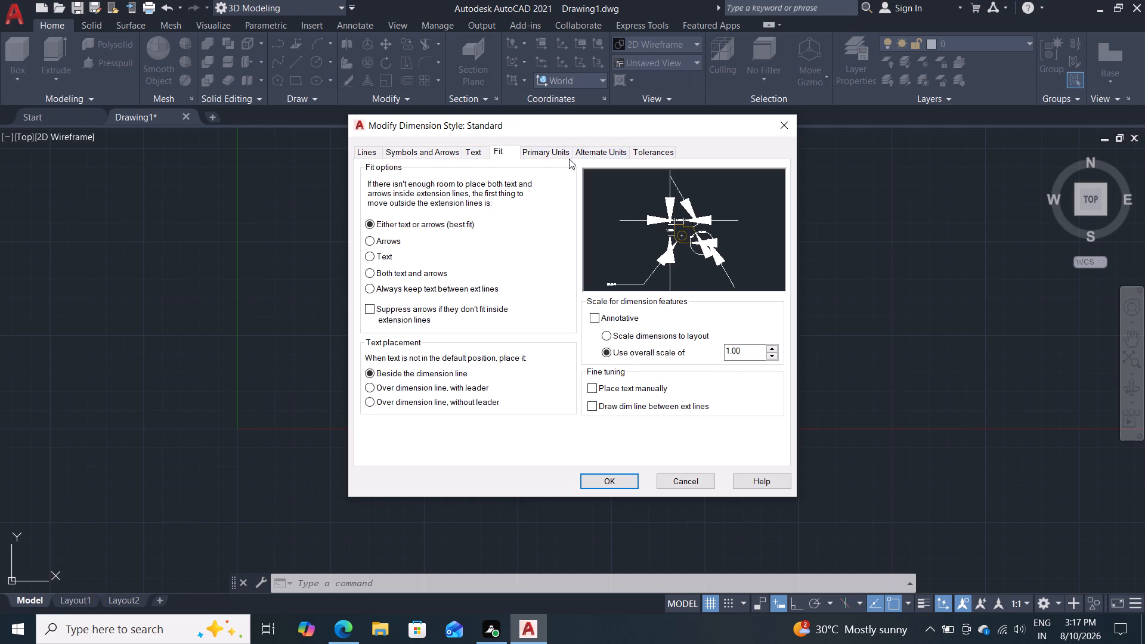
pyautogui.click(552, 153)
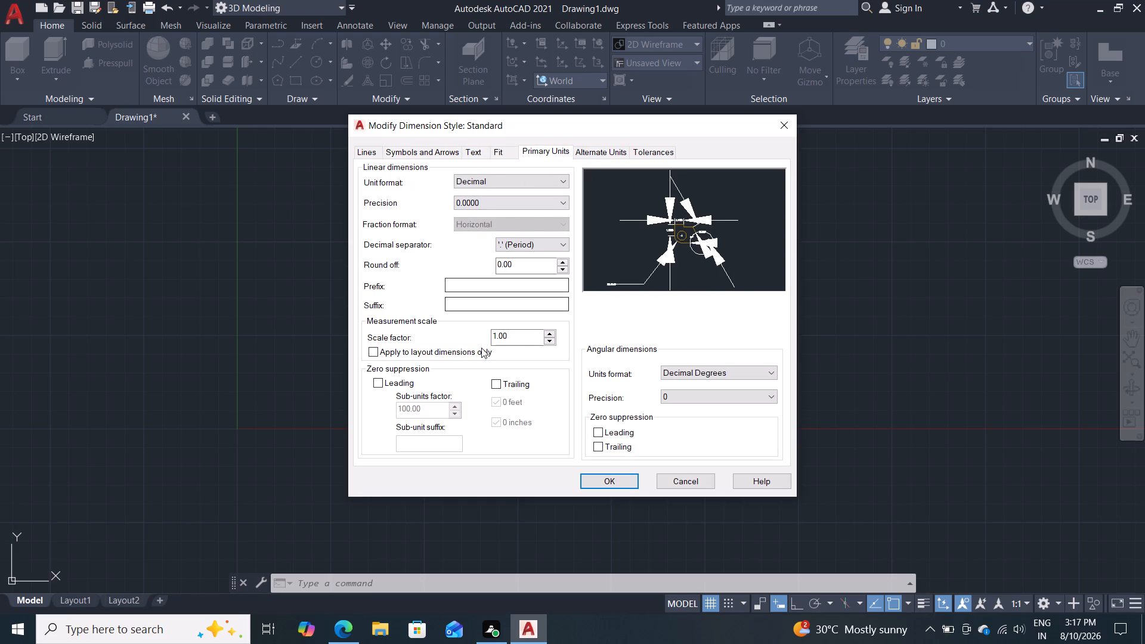
pyautogui.click(500, 383)
pyautogui.click(612, 478)
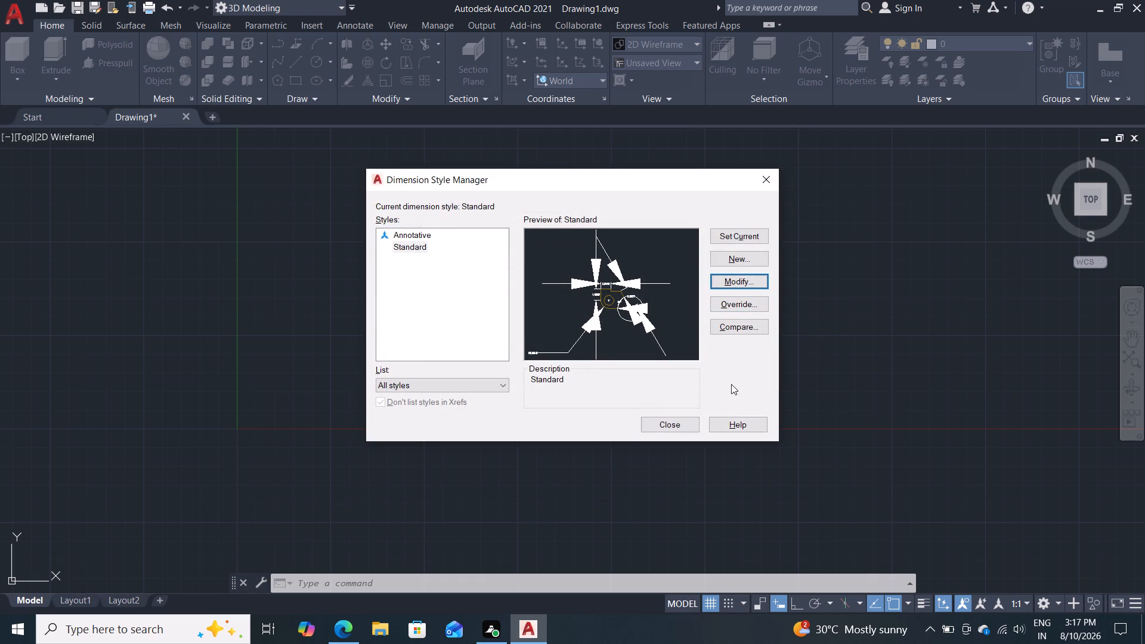
pyautogui.click(663, 422)
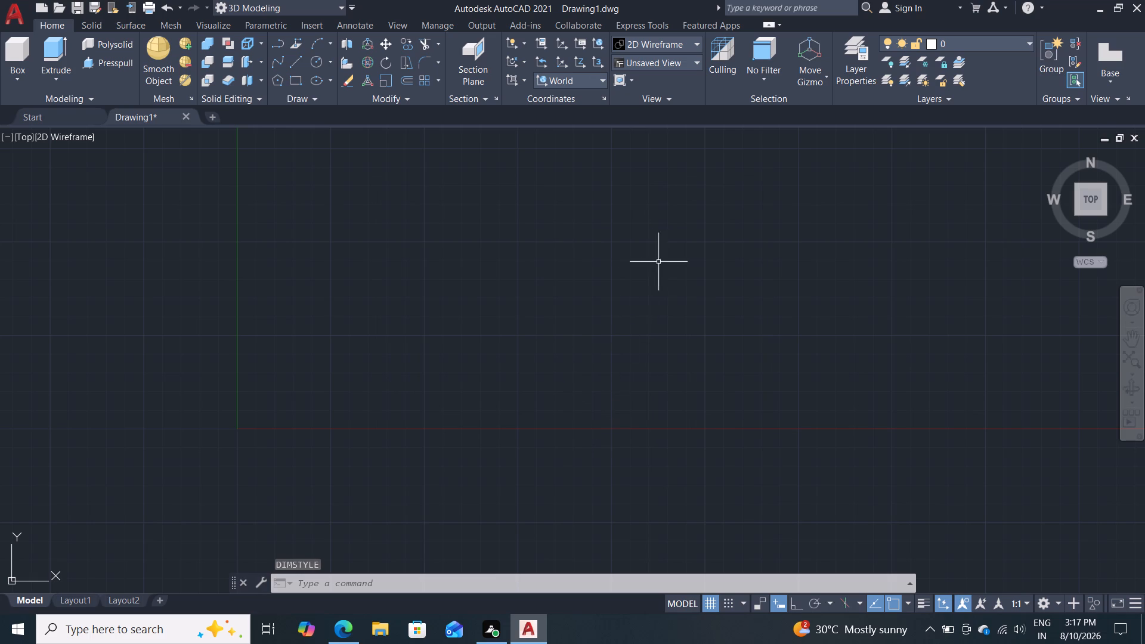
# Turn on Ortho mode.
pyautogui.scroll(-2, 596, 298)
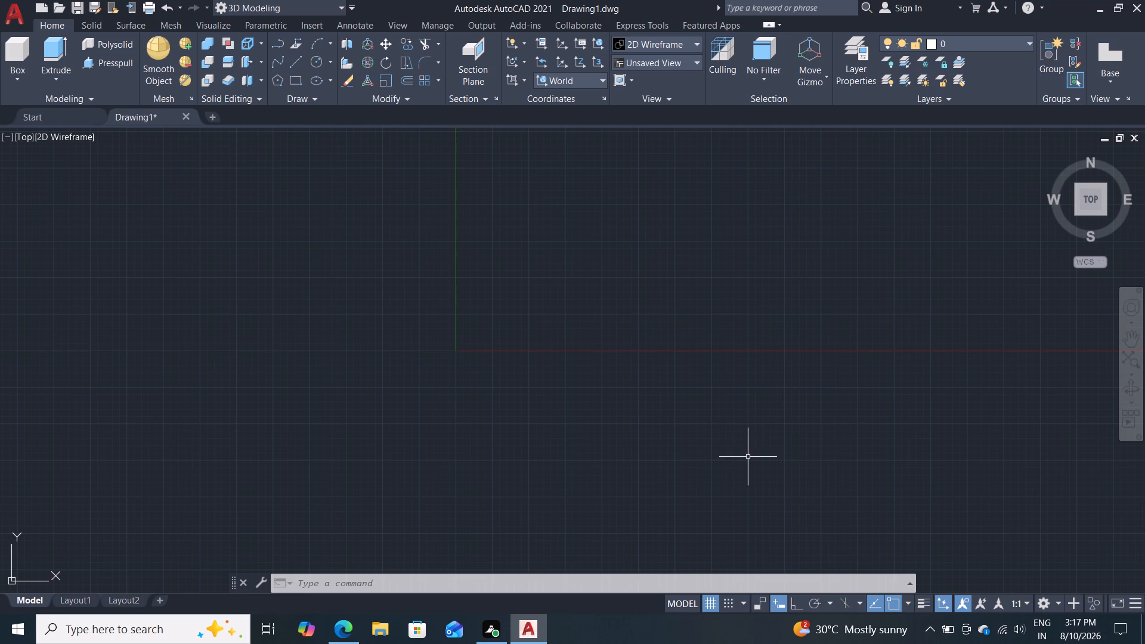
pyautogui.click(796, 599)
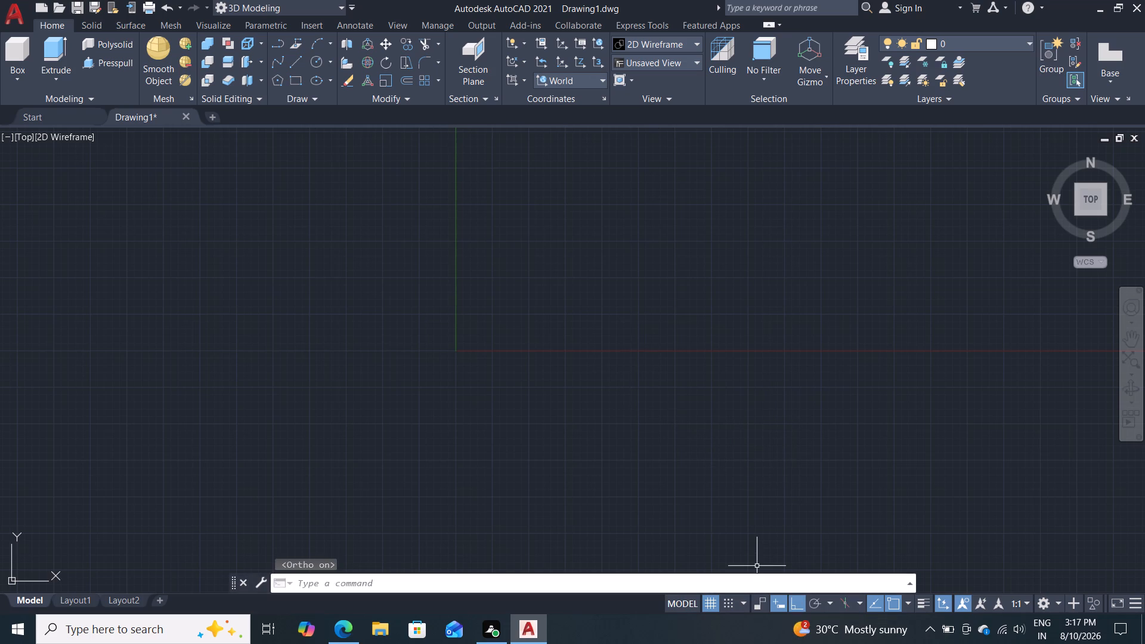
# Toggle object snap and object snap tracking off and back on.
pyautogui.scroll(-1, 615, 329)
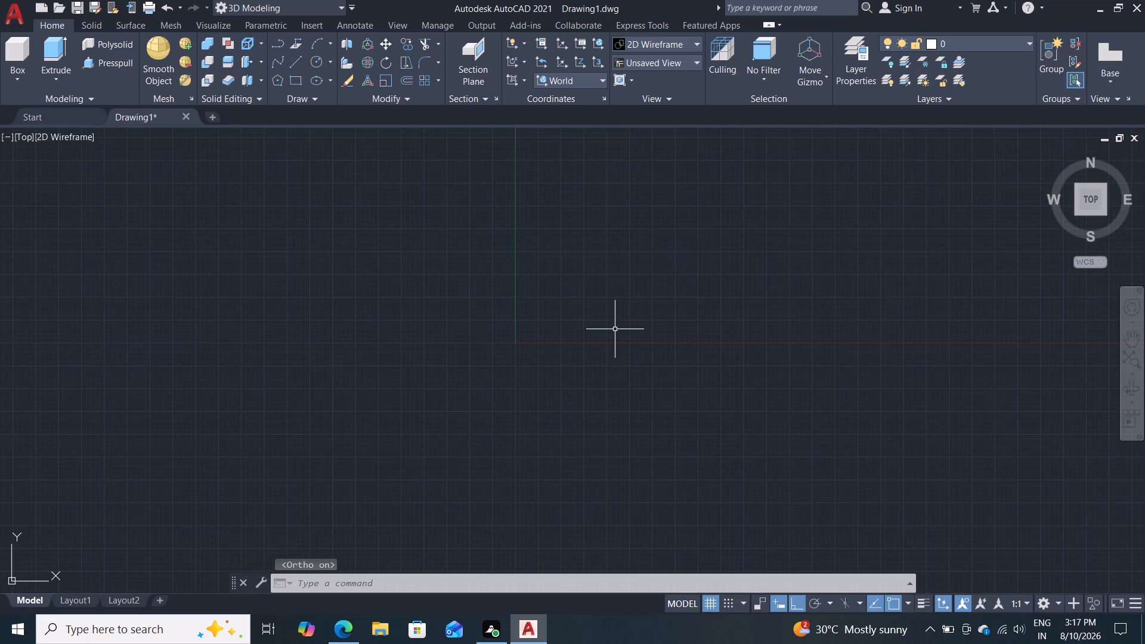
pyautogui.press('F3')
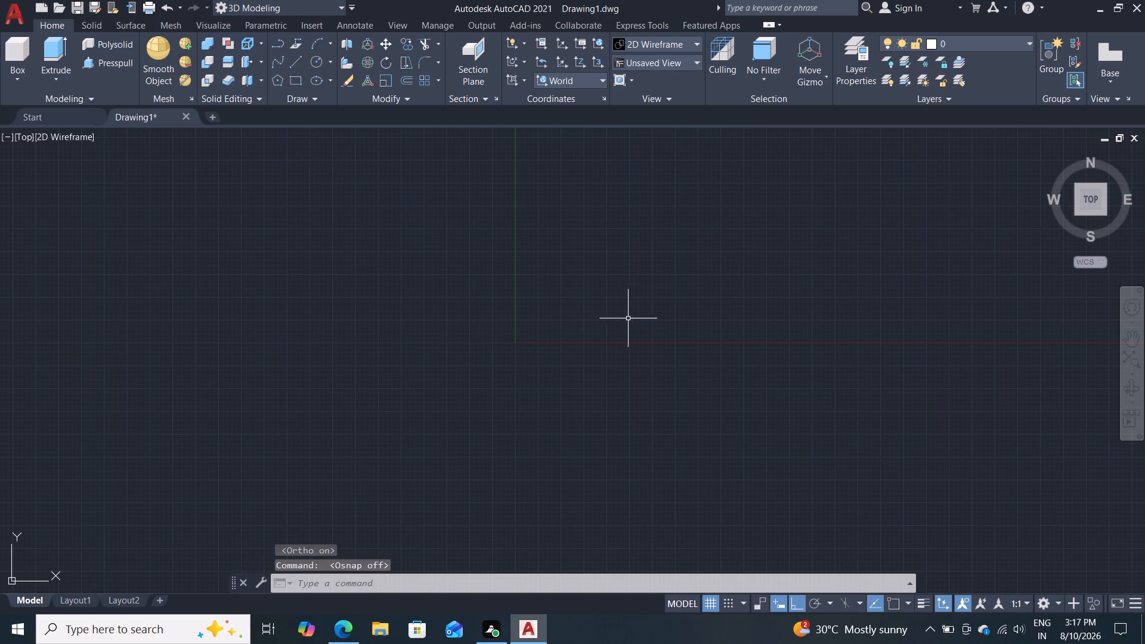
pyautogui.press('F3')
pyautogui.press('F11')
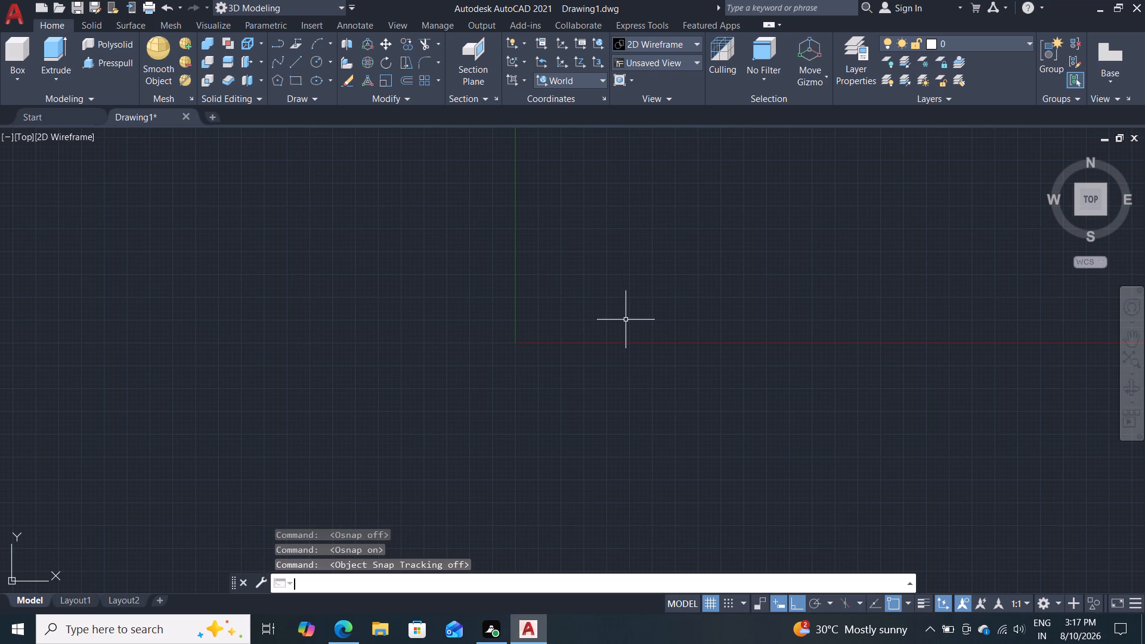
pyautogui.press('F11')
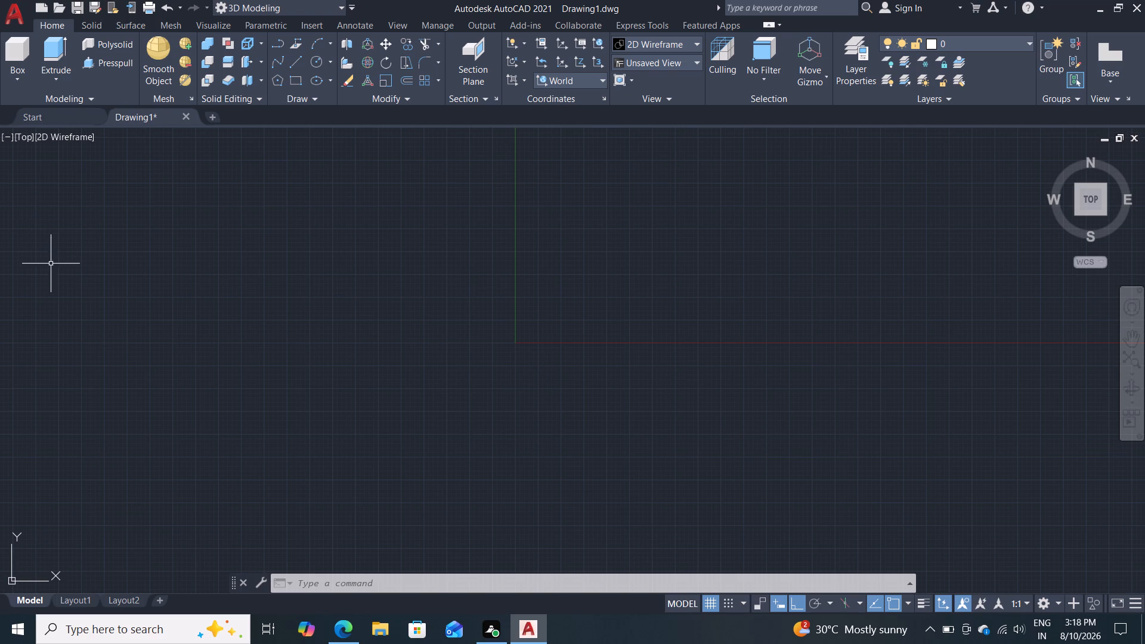
# Switch the viewport from the top view to the Front view.
pyautogui.click(32, 140)
pyautogui.click(68, 224)
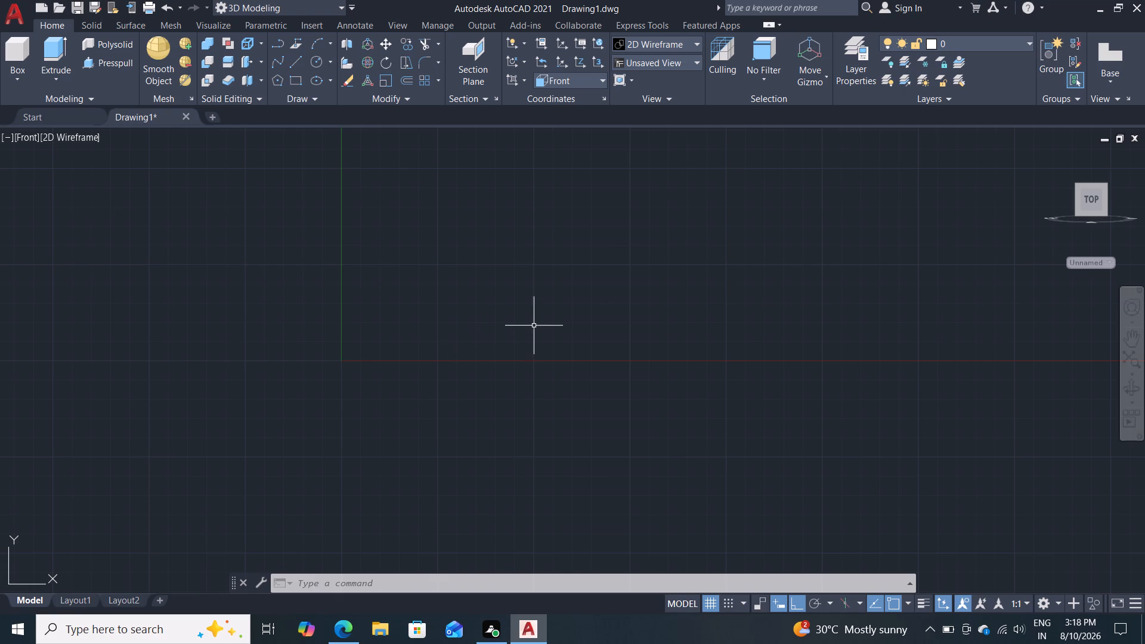
# Draw a 27 mm diameter circle centred about 19.3 mm right of and 4.2 mm above the origin.
pyautogui.scroll(-1, 499, 327)
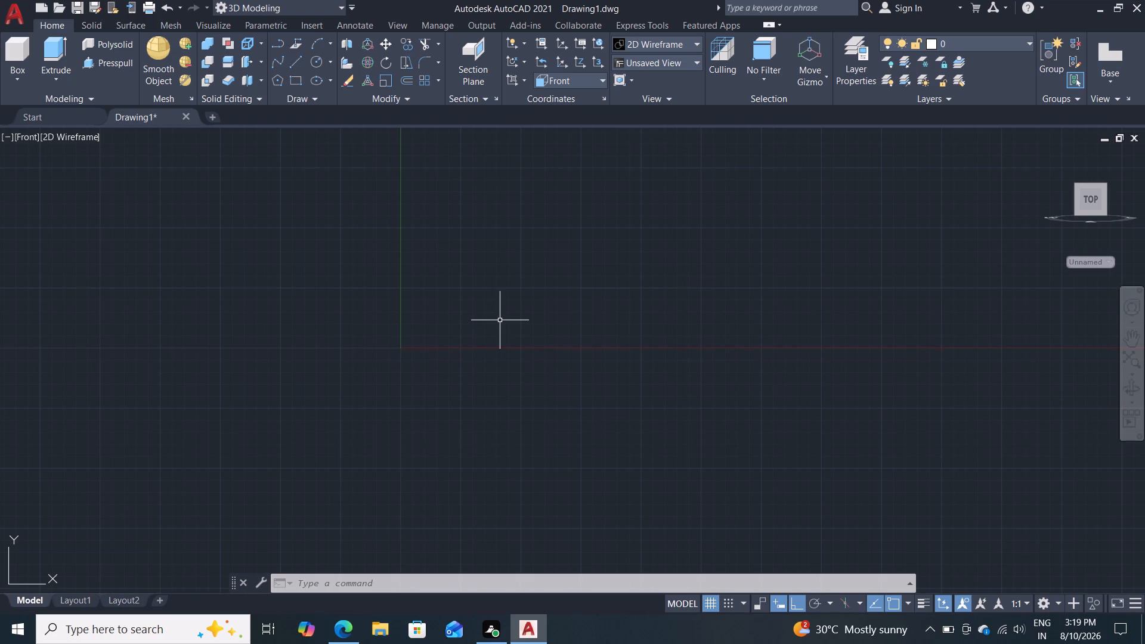
pyautogui.moveTo(537, 345); pyautogui.dragTo(523, 357, button='middle')
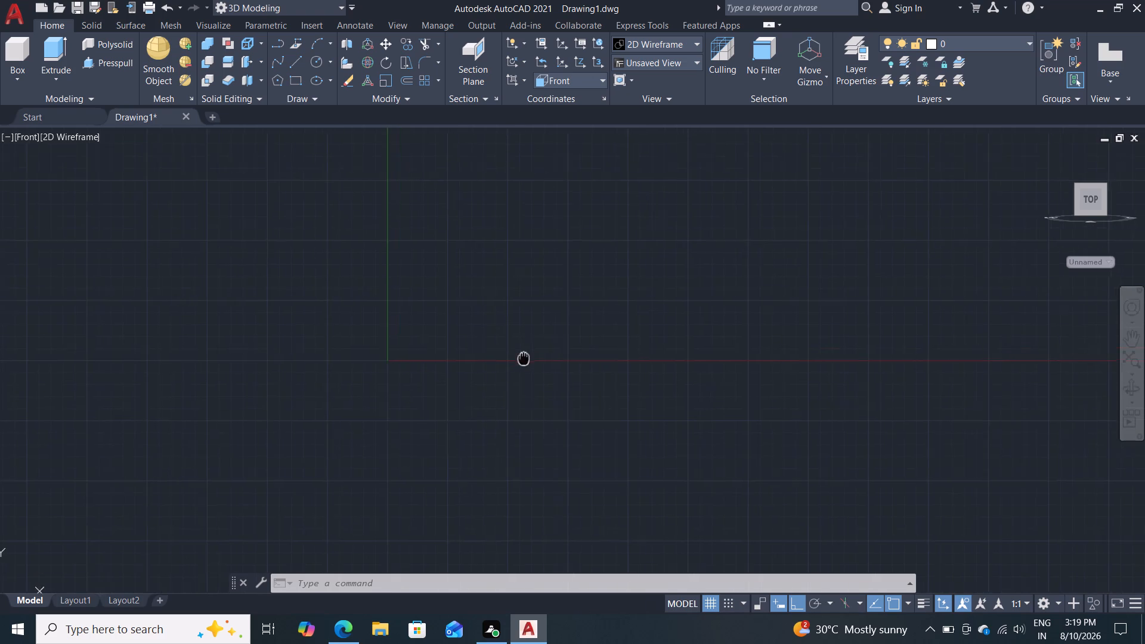
pyautogui.moveTo(523, 357); pyautogui.dragTo(474, 359, button='middle')
pyautogui.scroll(-1, 474, 359)
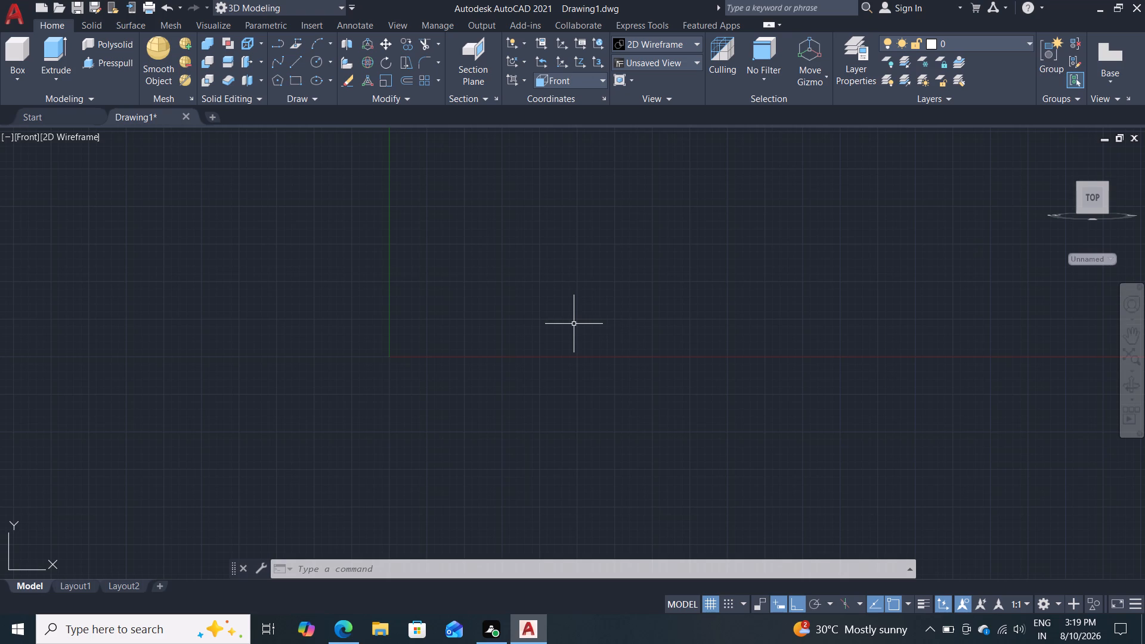
pyautogui.press('c')
pyautogui.press('Return')
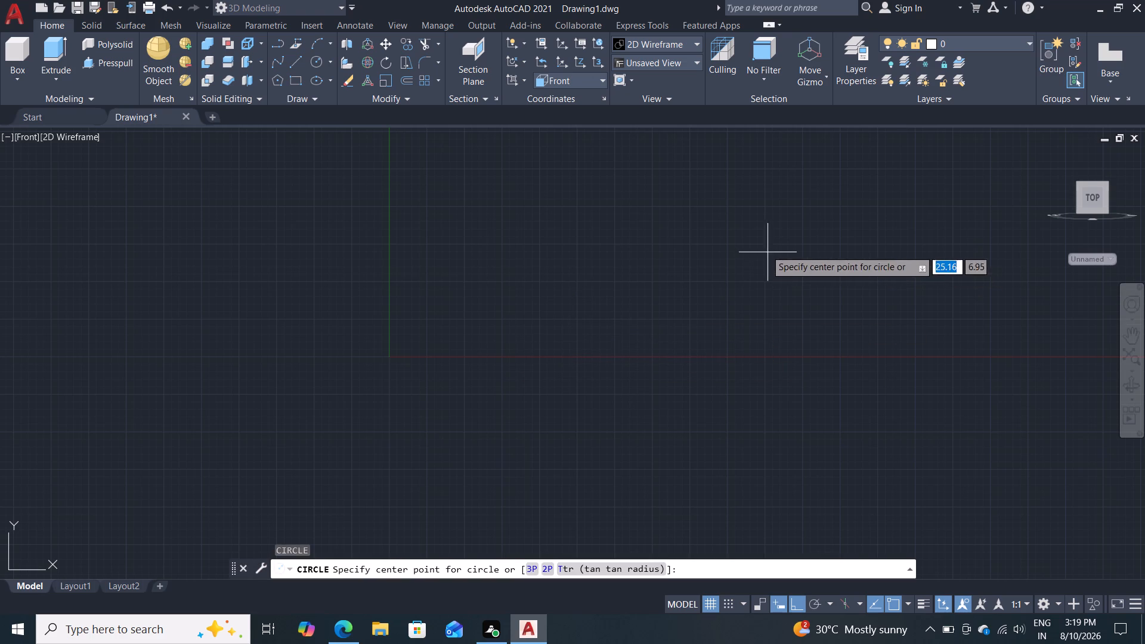
pyautogui.click(679, 294)
pyautogui.press('d')
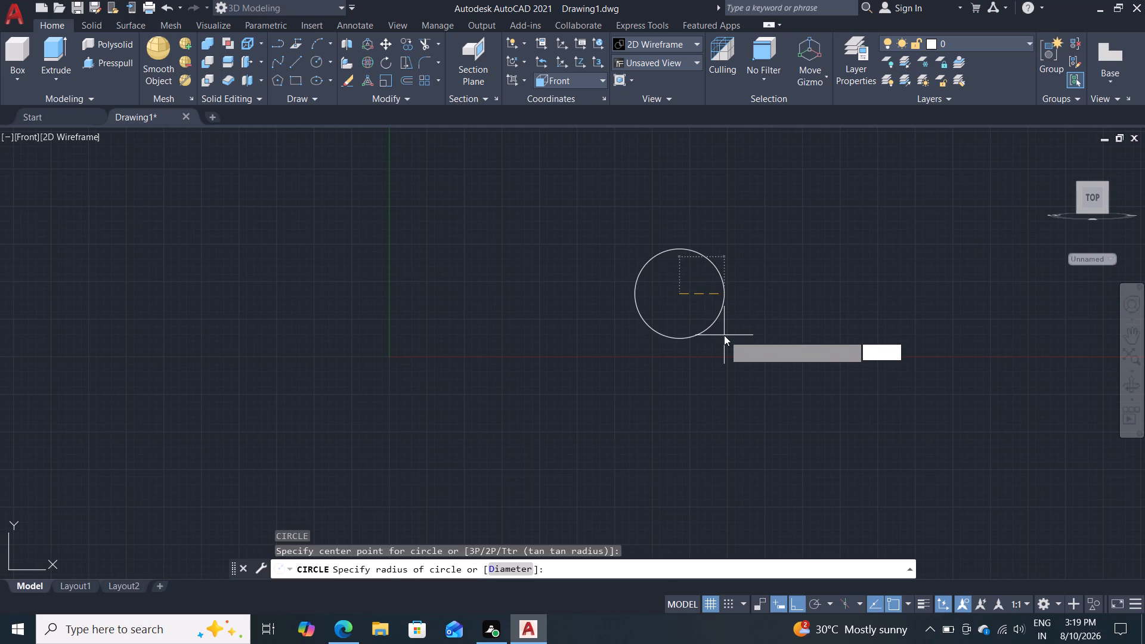
pyautogui.press('Return')
pyautogui.write('27')
pyautogui.press('Return')
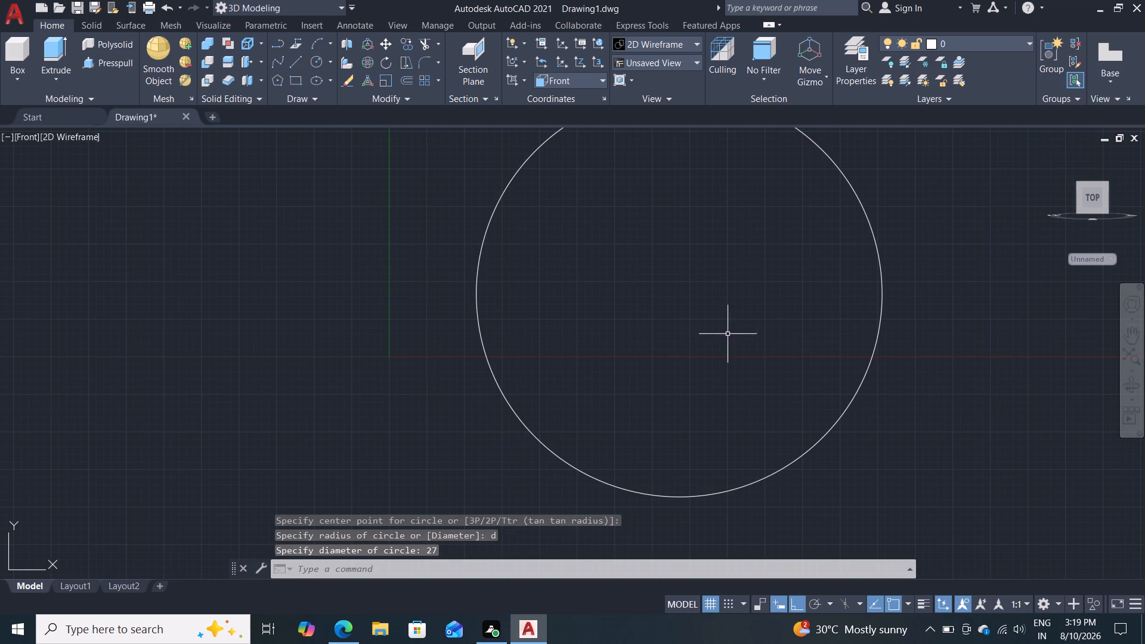
# Copy the circle 40 mm horizontally to the left, using its centre as the base point.
pyautogui.scroll(-2, 562, 324)
pyautogui.moveTo(576, 313); pyautogui.dragTo(554, 306, button='middle')
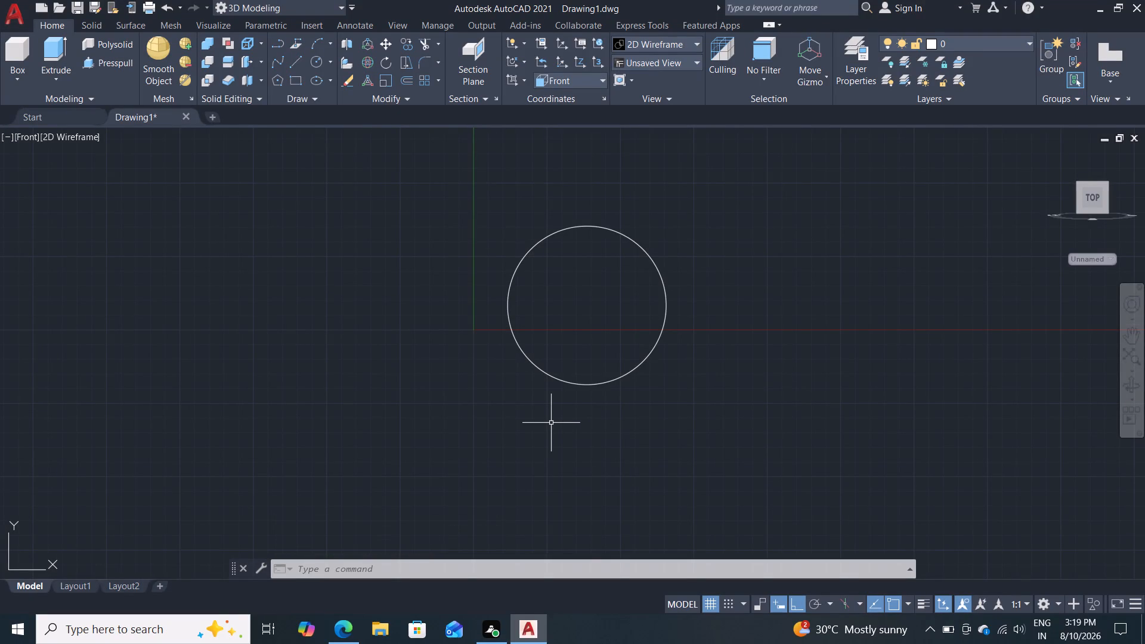
pyautogui.write('co')
pyautogui.press('Return')
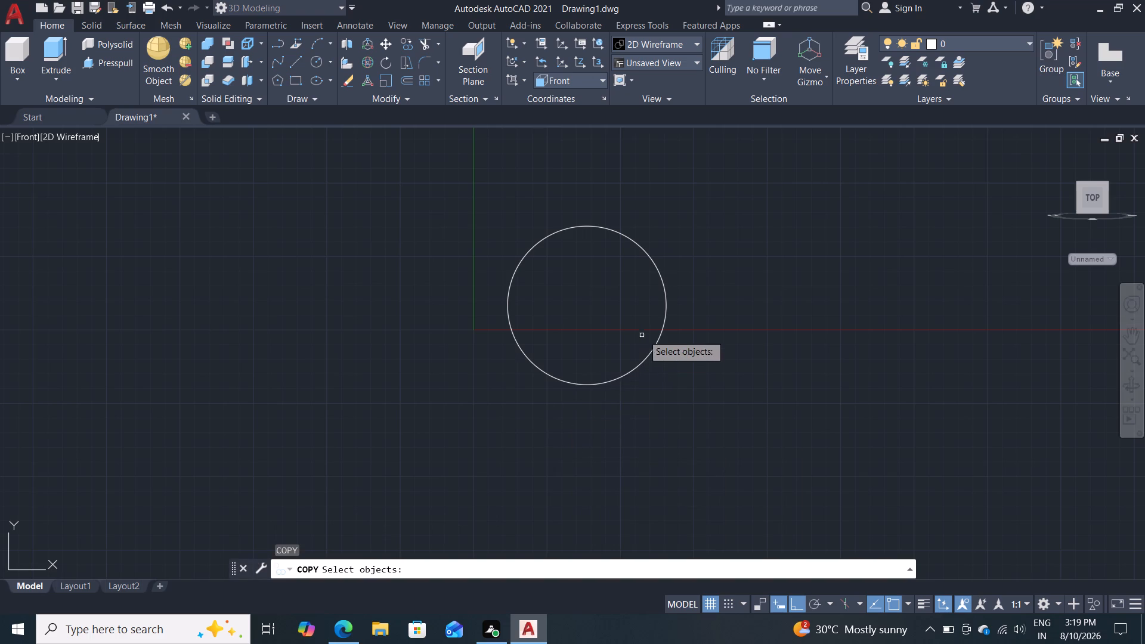
pyautogui.doubleClick(664, 324)
pyautogui.press('Return')
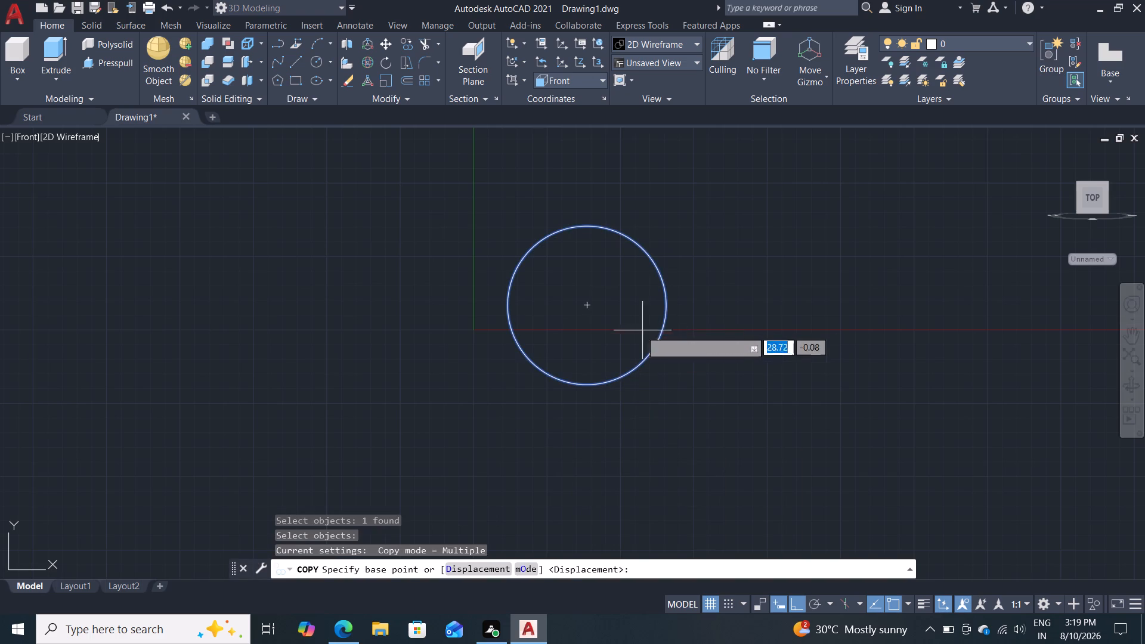
pyautogui.click(592, 299)
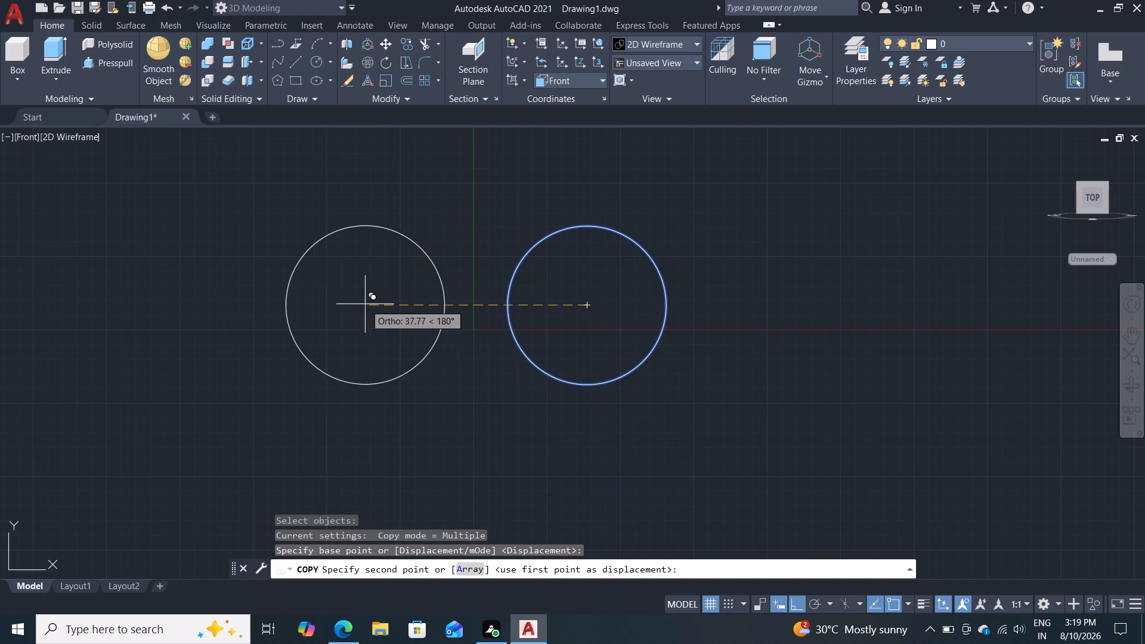
pyautogui.write('40')
pyautogui.press('Return')
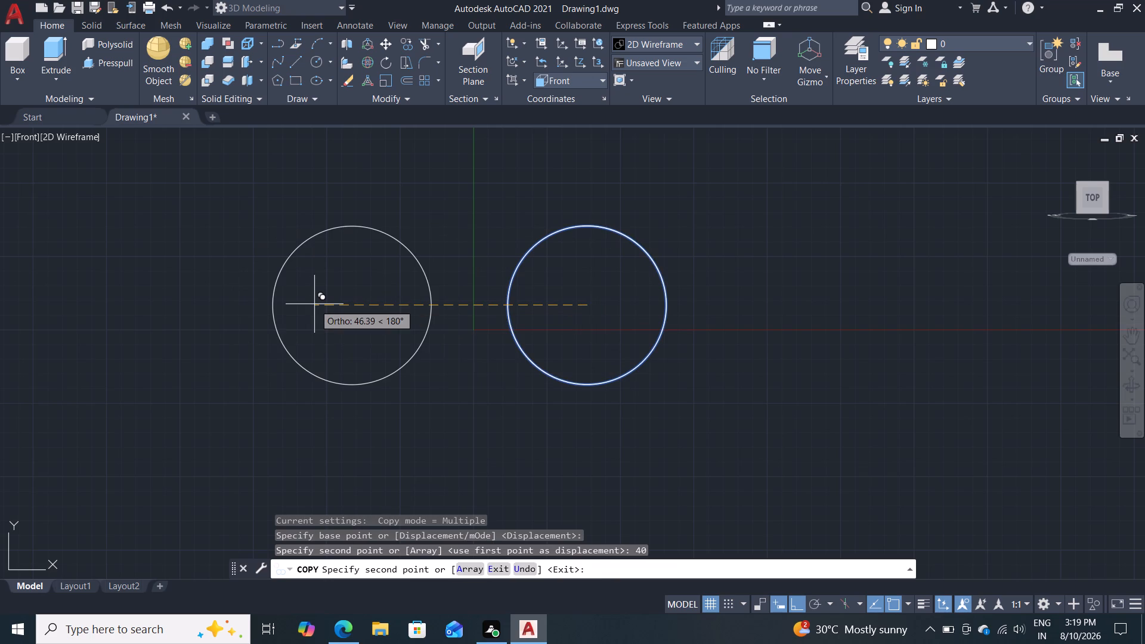
pyautogui.press('Escape')
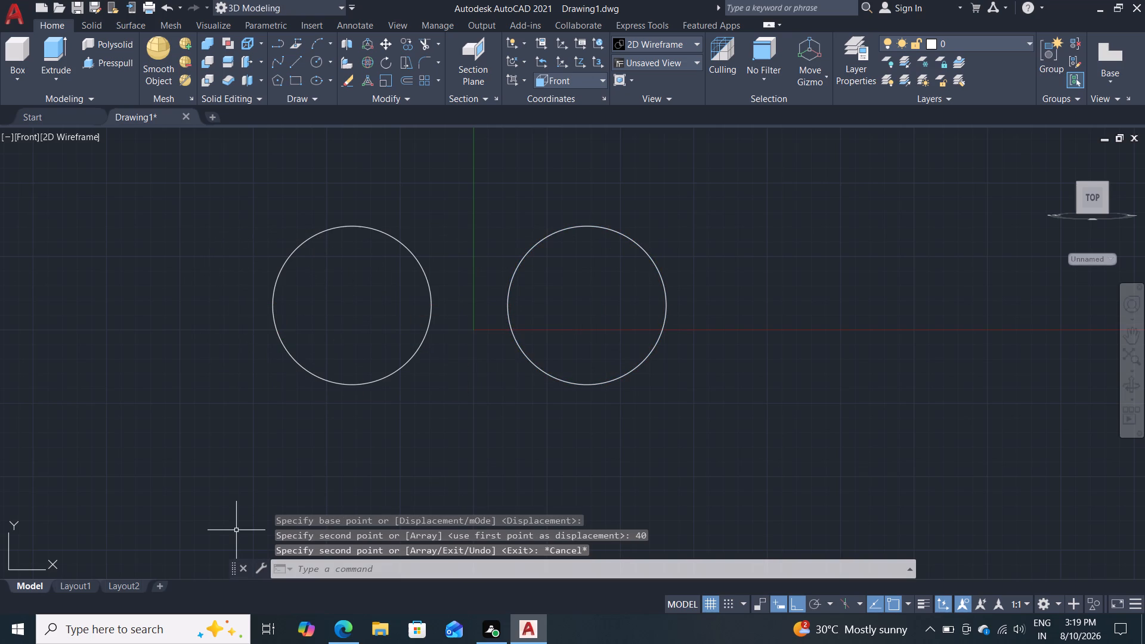
# Draw two horizontal lines joining the top quadrants and the bottom quadrants of the two circles.
pyautogui.press('l')
pyautogui.press('Return')
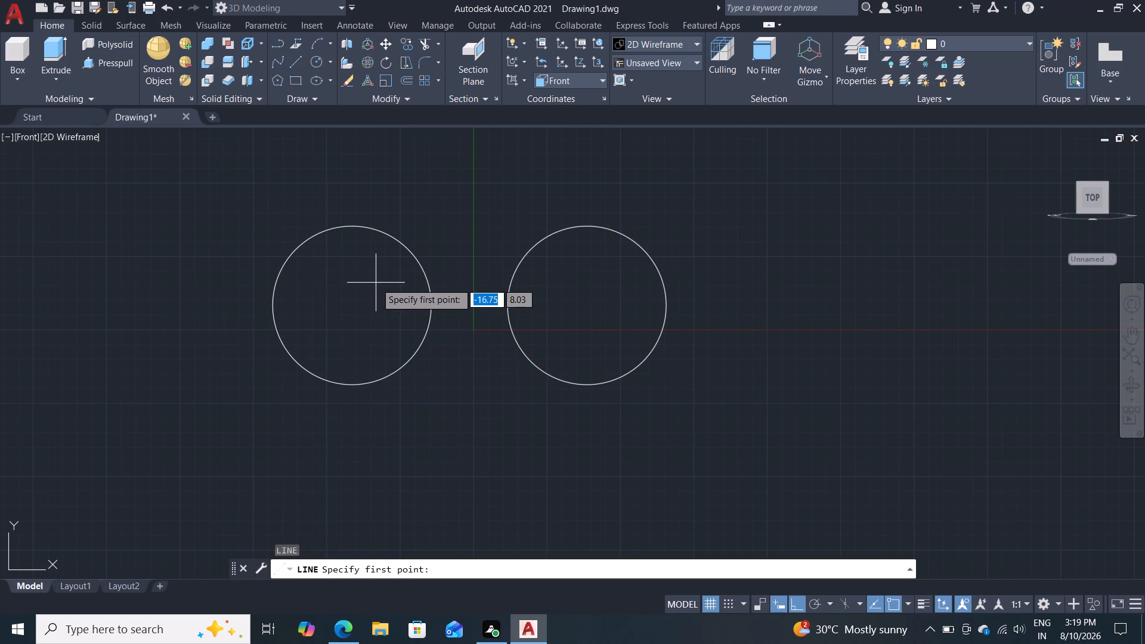
pyautogui.click(353, 222)
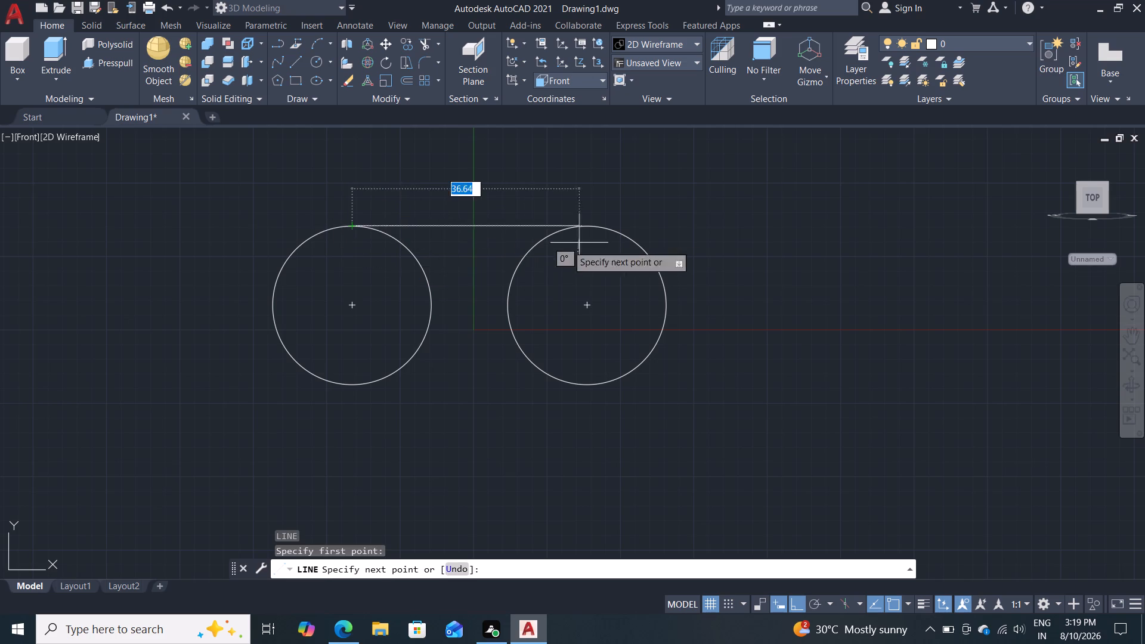
pyautogui.click(590, 225)
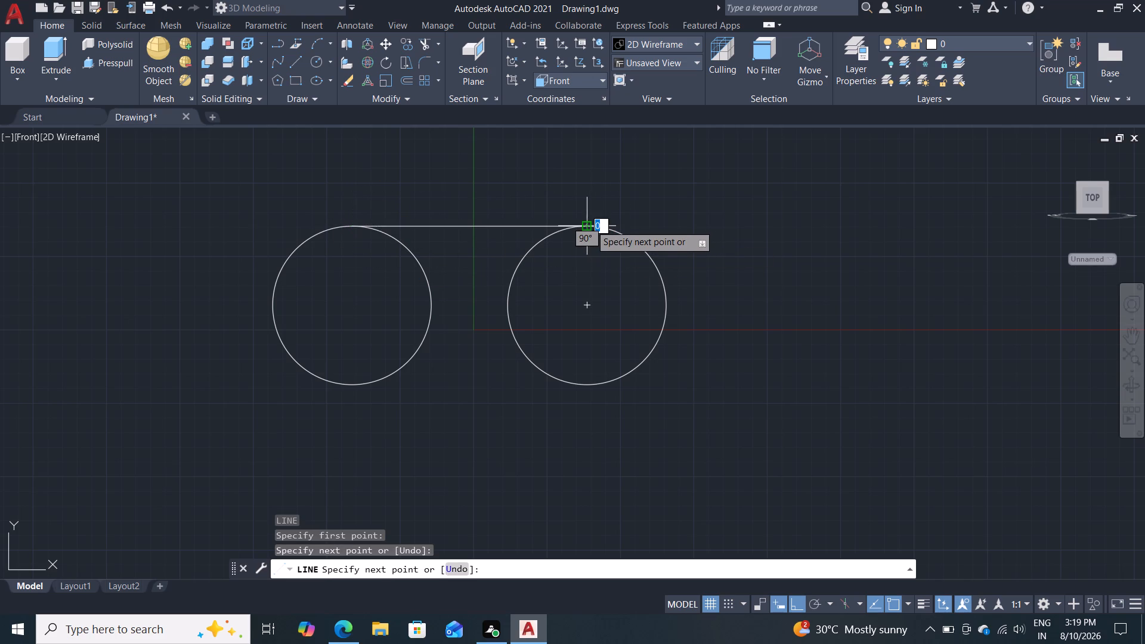
pyautogui.press('Escape')
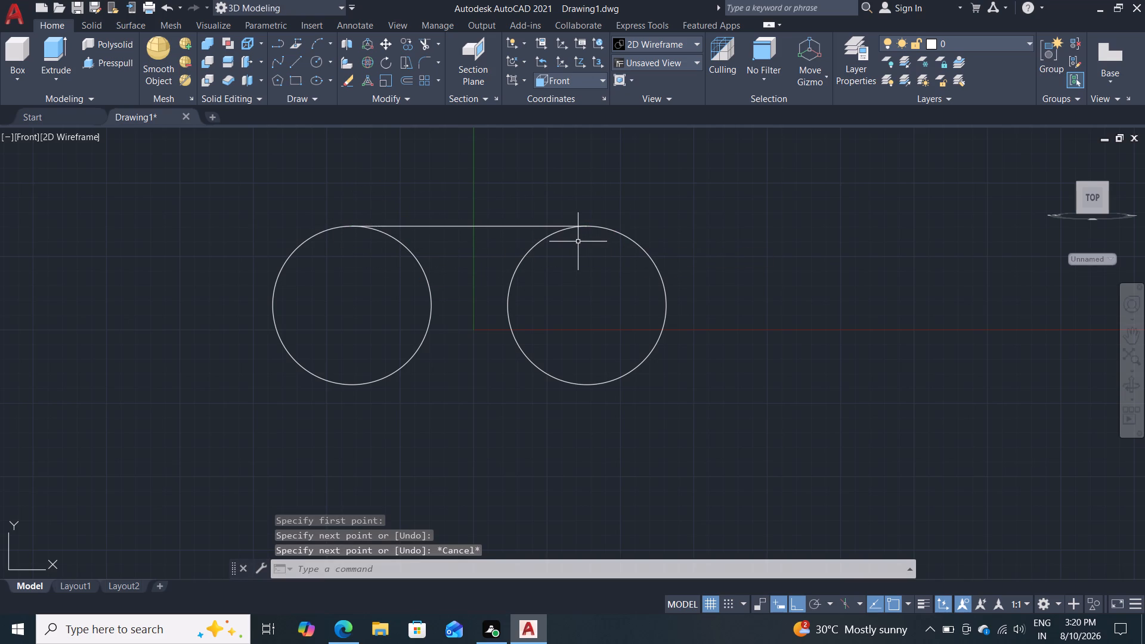
pyautogui.press('l')
pyautogui.press('Return')
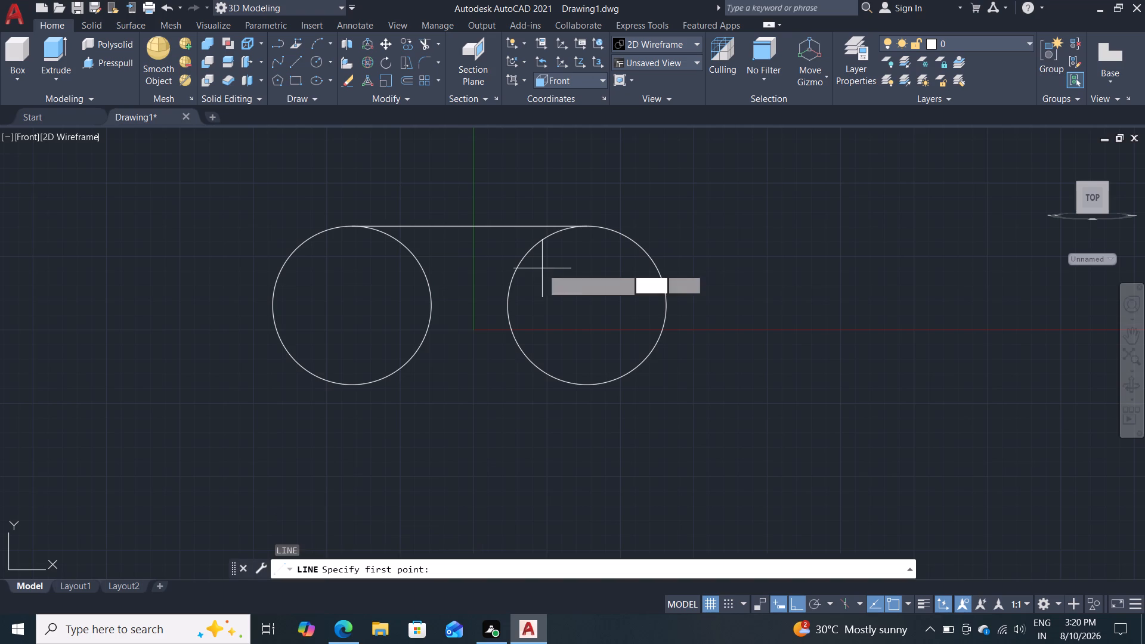
pyautogui.click(349, 384)
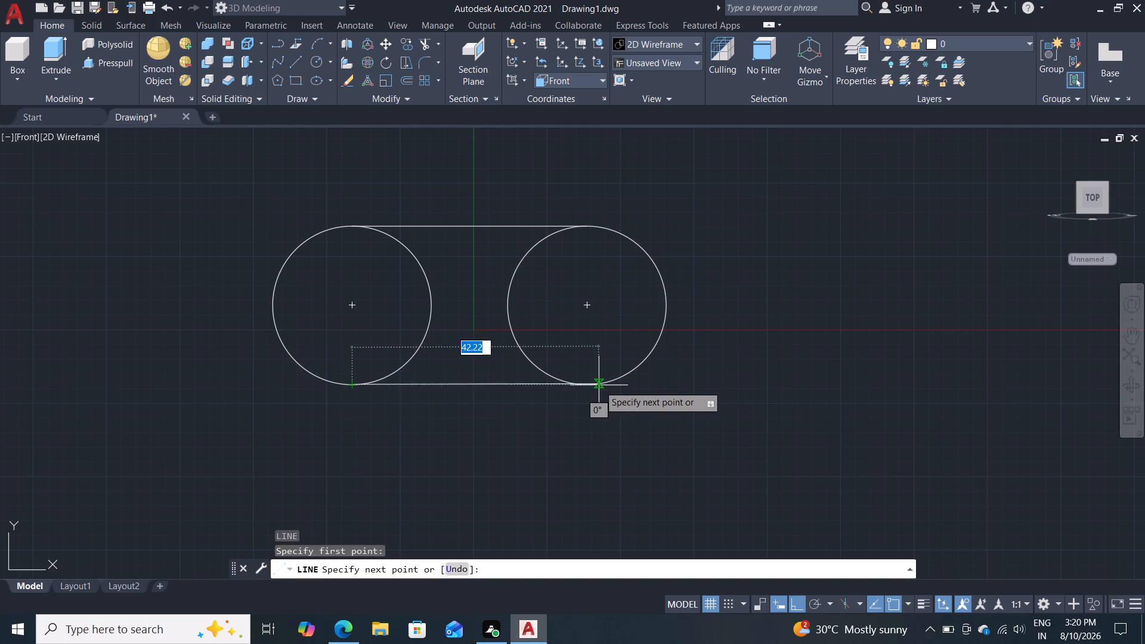
pyautogui.click(589, 389)
pyautogui.press('Escape')
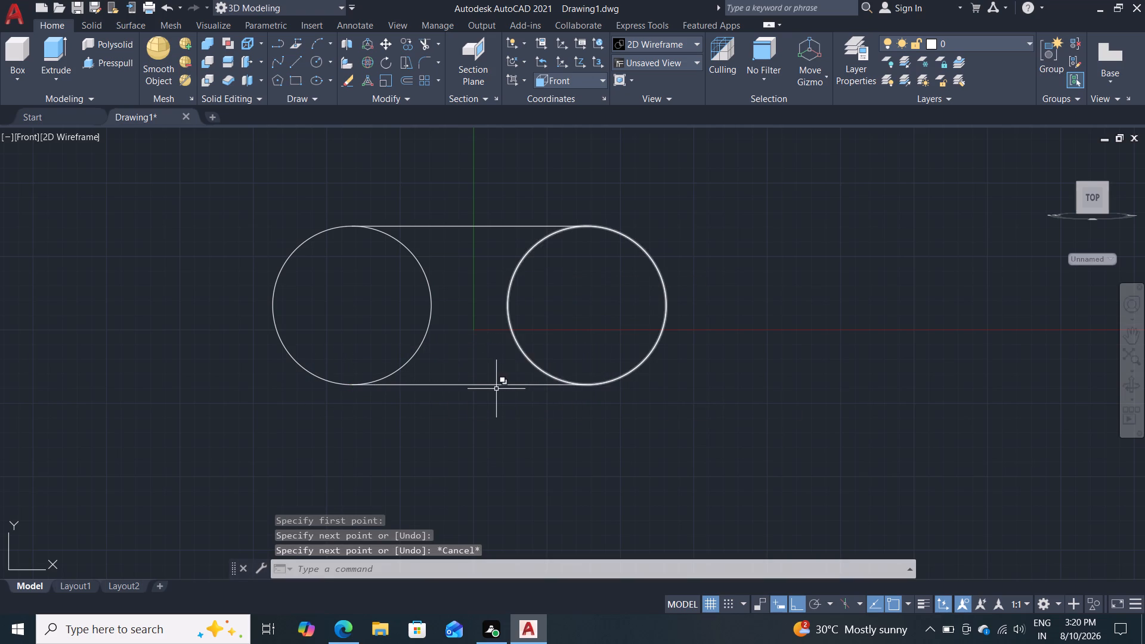
# Trim the inner halves of both circles between the horizontal lines to form a slot outline.
pyautogui.write('tr')
pyautogui.press('Return')
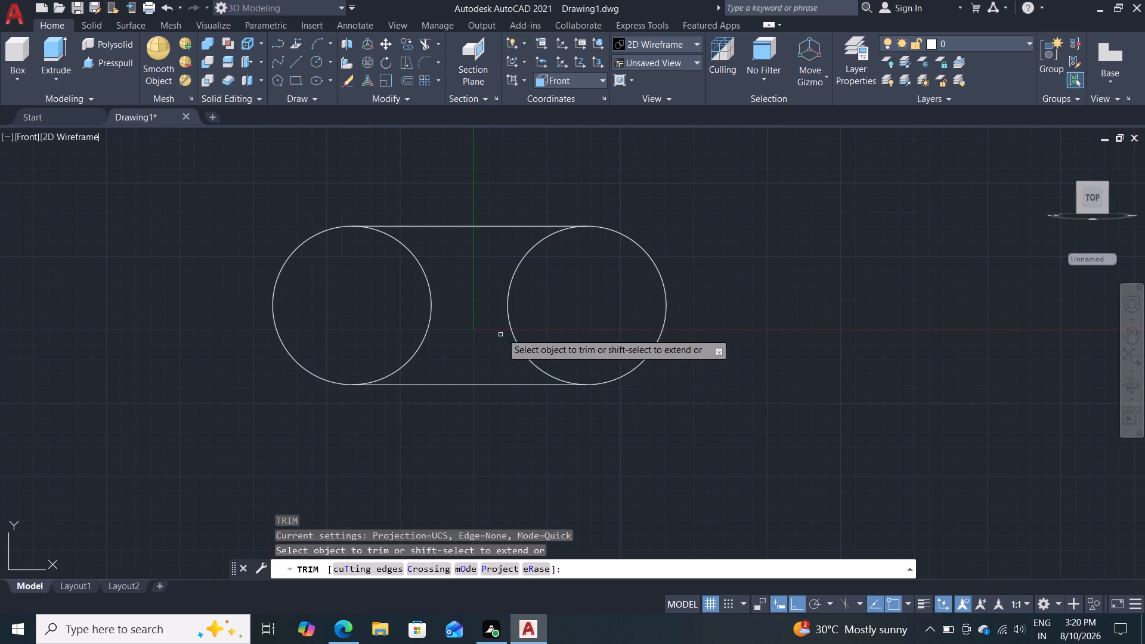
pyautogui.click(549, 301)
pyautogui.click(379, 304)
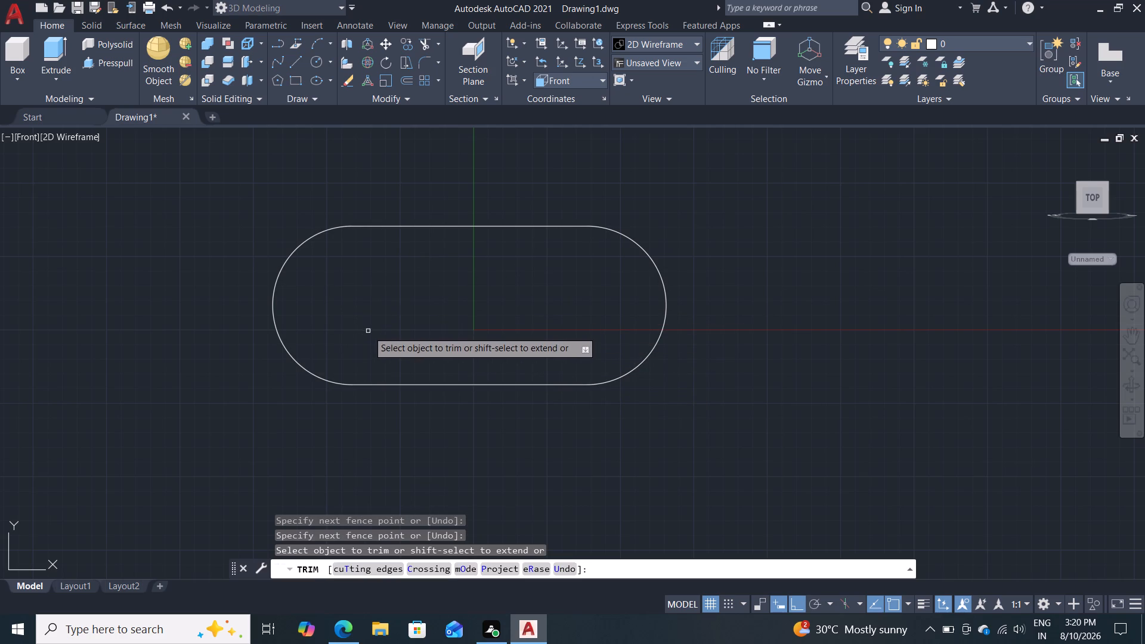
pyautogui.press('Escape')
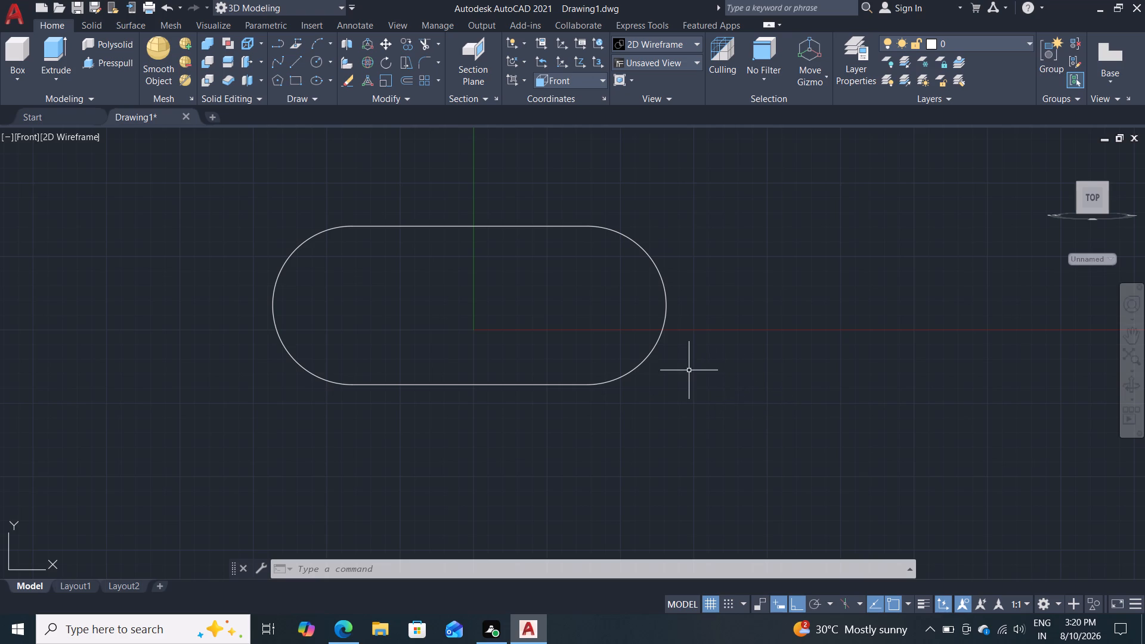
# Draw a circle of radius 25 mm centred on the centre of the slot's right end arc.
pyautogui.press('c')
pyautogui.press('Return')
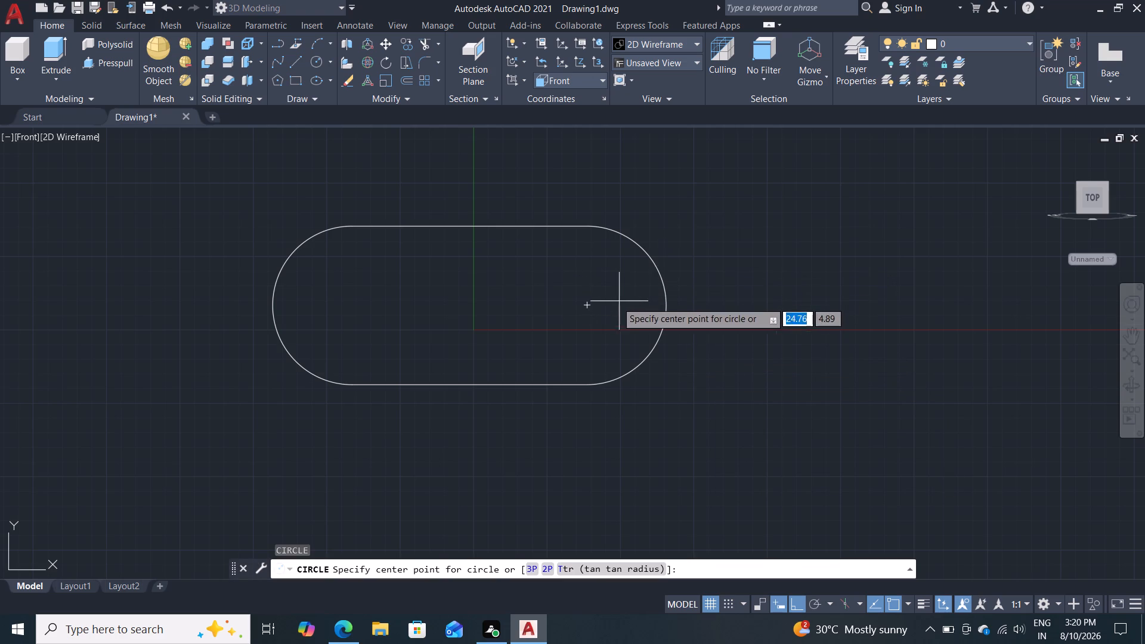
pyautogui.click(583, 303)
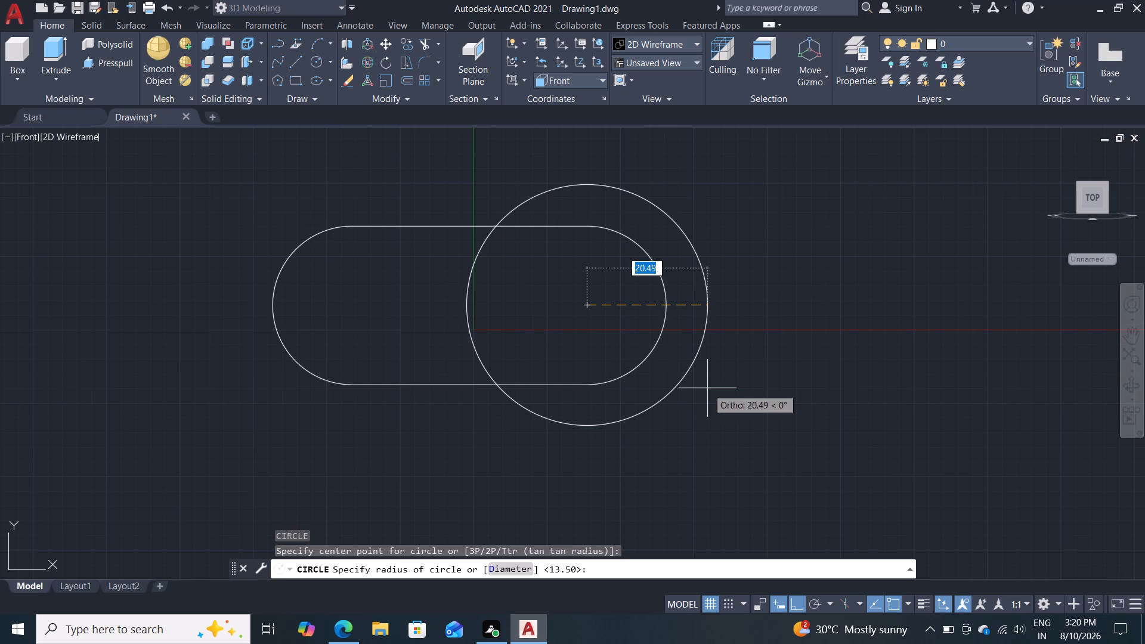
pyautogui.write('25')
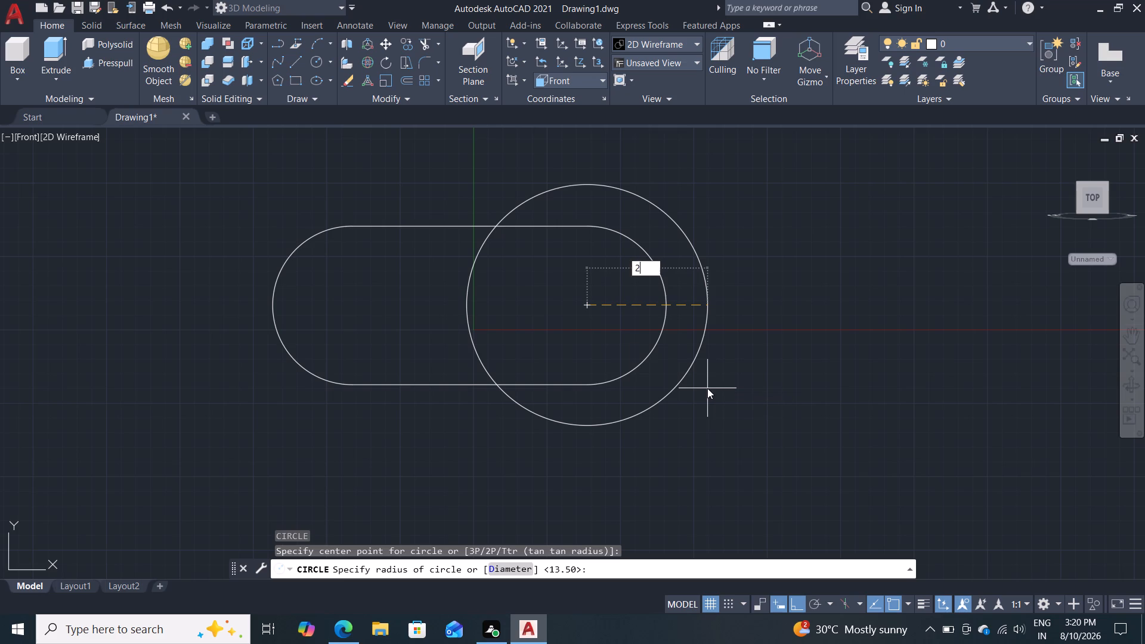
pyautogui.press('Return')
pyautogui.press('Escape')
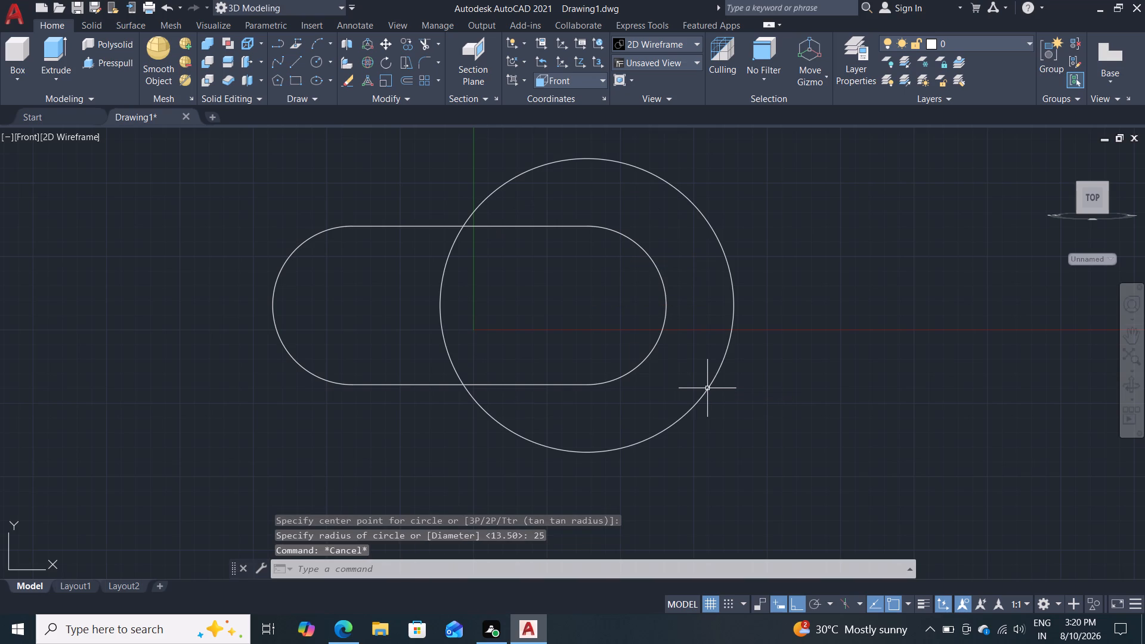
# Draw a vertical line from the centre of the 25 mm radius circle up to its top quadrant.
pyautogui.press('l')
pyautogui.press('Return')
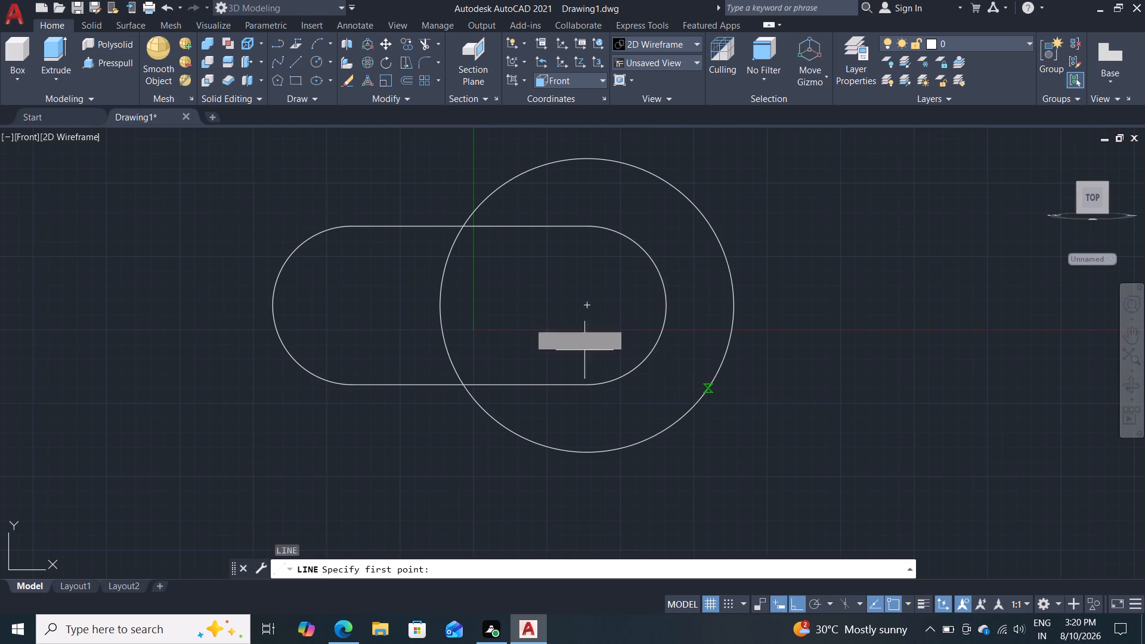
pyautogui.click(586, 303)
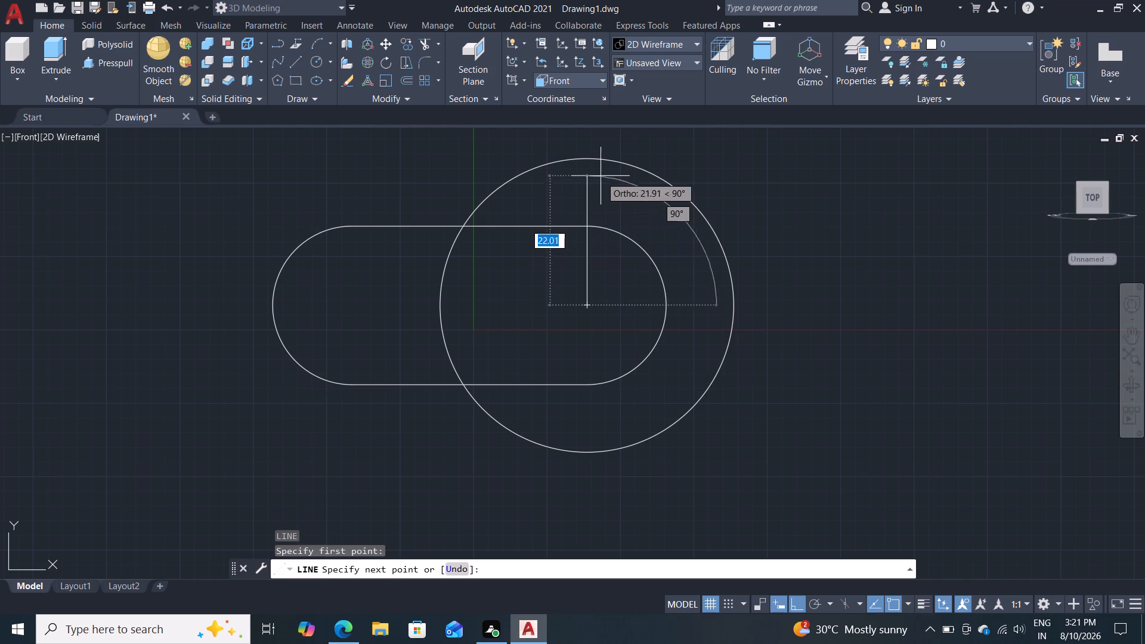
pyautogui.click(591, 161)
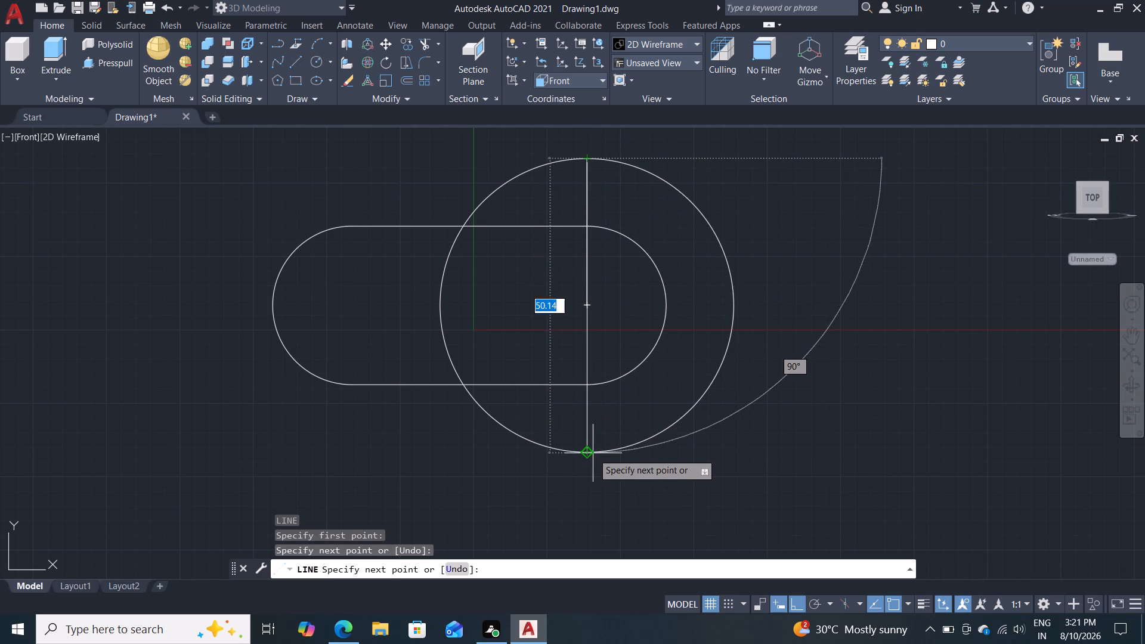
pyautogui.press('Escape')
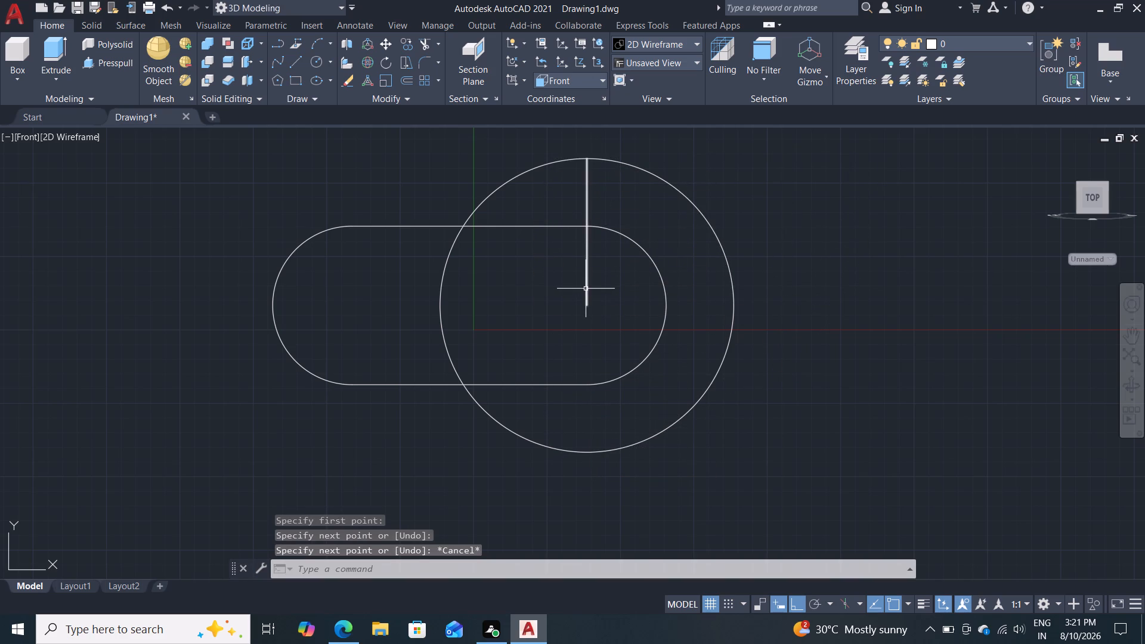
# Stretch the vertical line's lower end down to the bottom quadrant of the 25 mm radius circle.
pyautogui.click(586, 290)
pyautogui.click(589, 308)
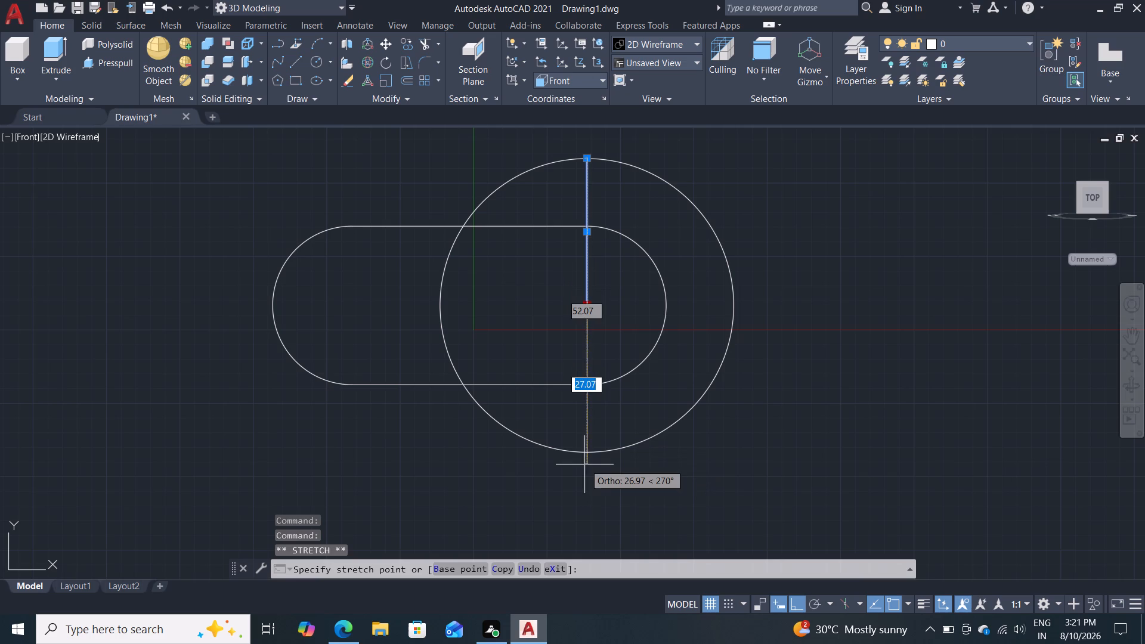
pyautogui.click(589, 450)
pyautogui.press('Escape')
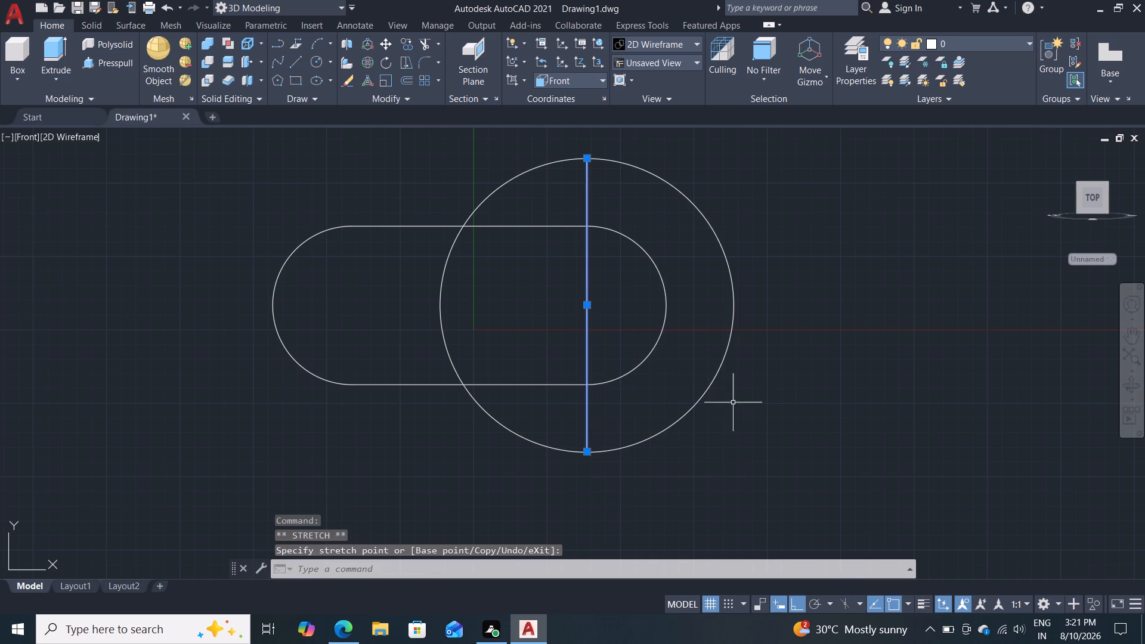
pyautogui.press('Escape')
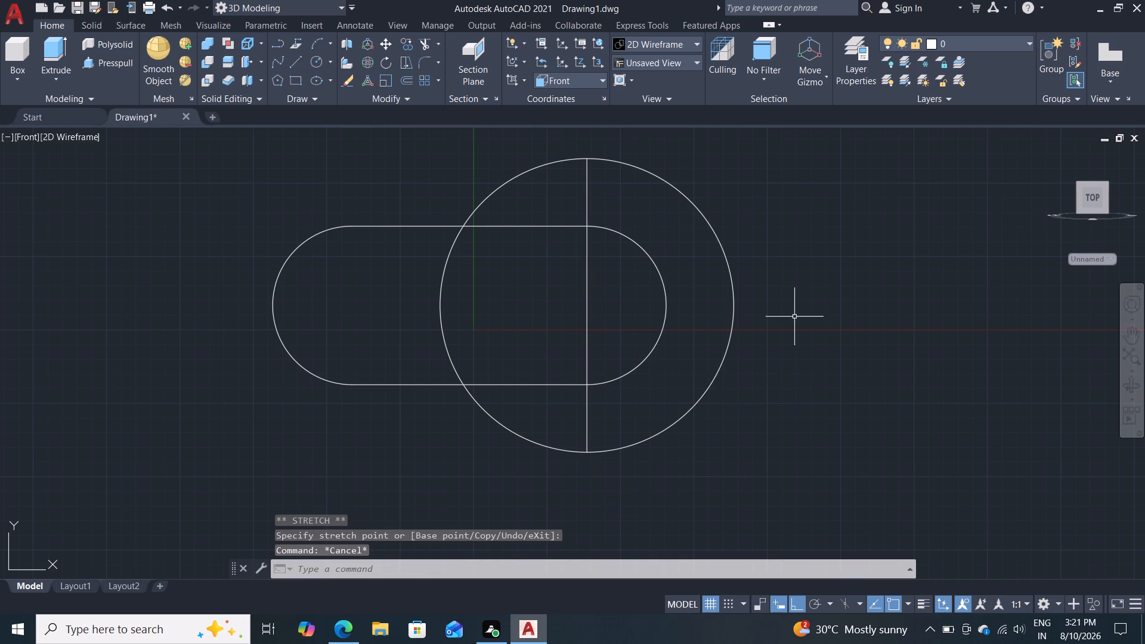
# Trim away the left half of the 25 mm radius circle, up to the vertical line through its centre.
pyautogui.write('tr')
pyautogui.press('Return')
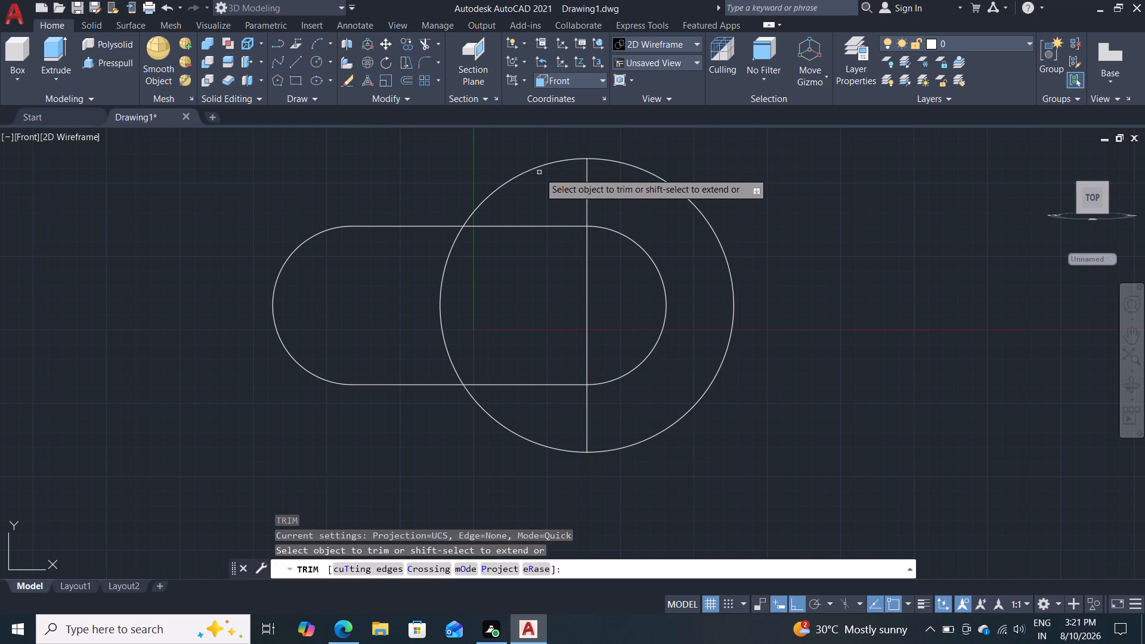
pyautogui.click(530, 168)
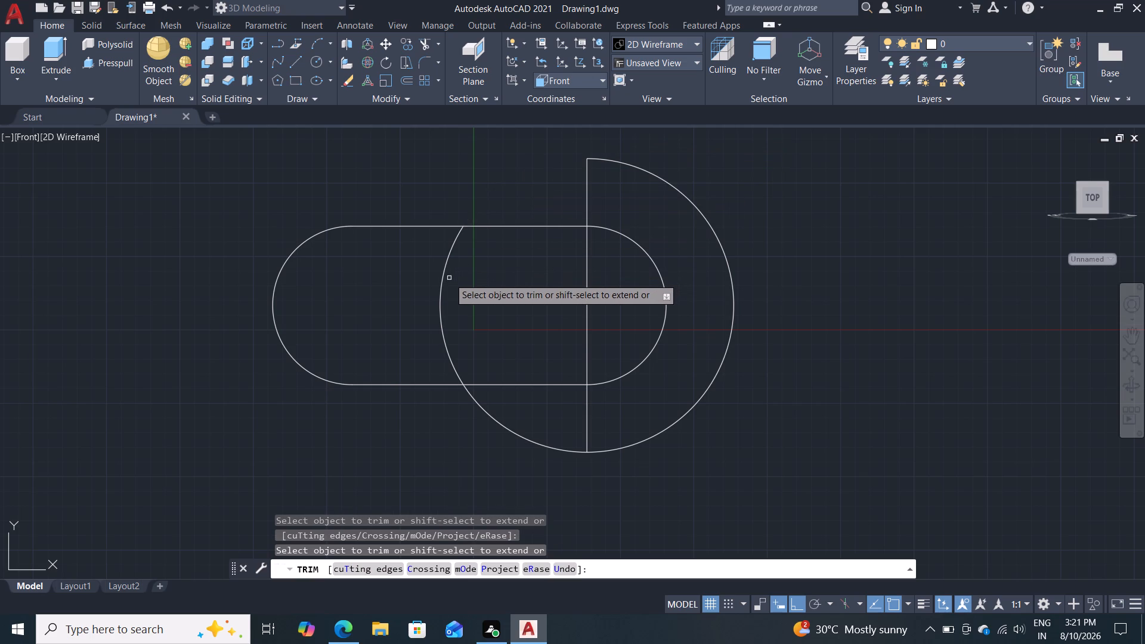
pyautogui.click(442, 281)
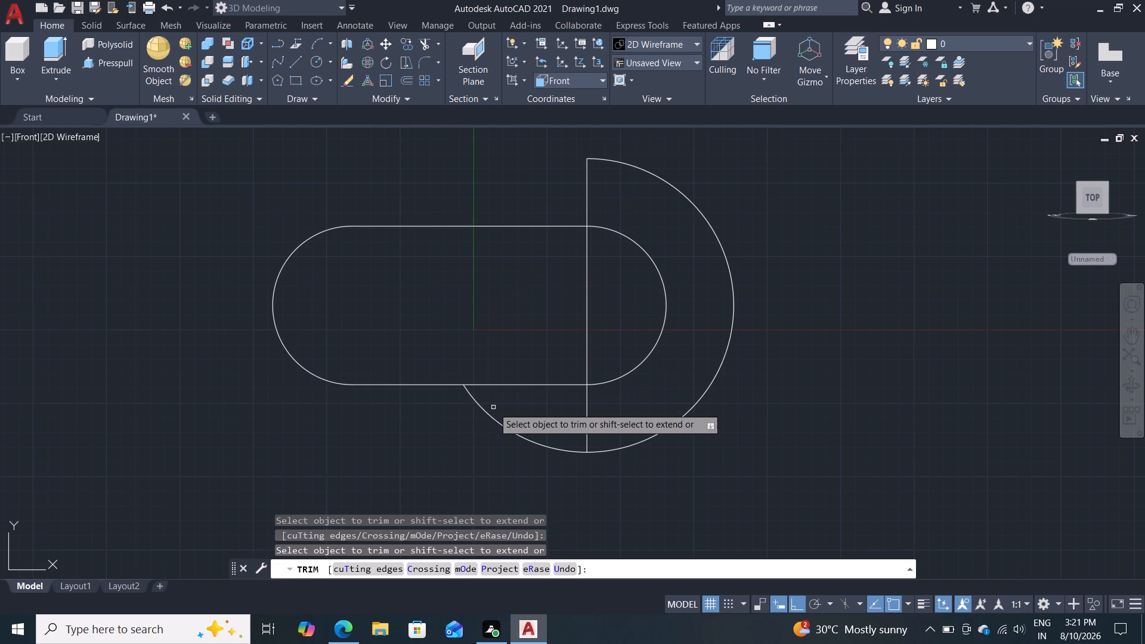
pyautogui.click(487, 413)
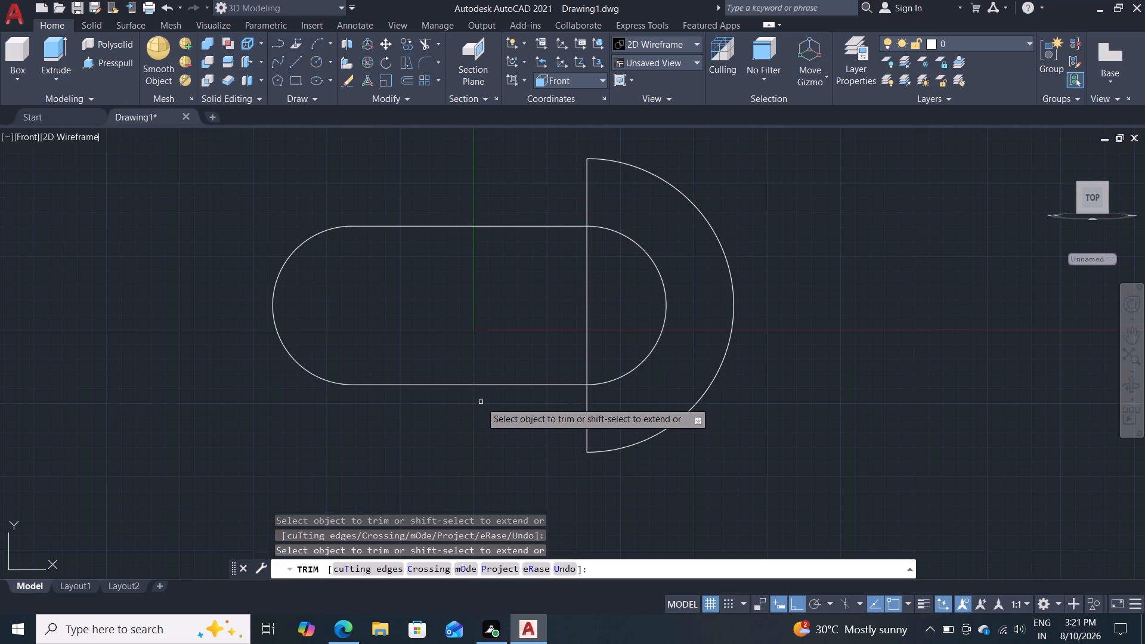
pyautogui.press('Escape')
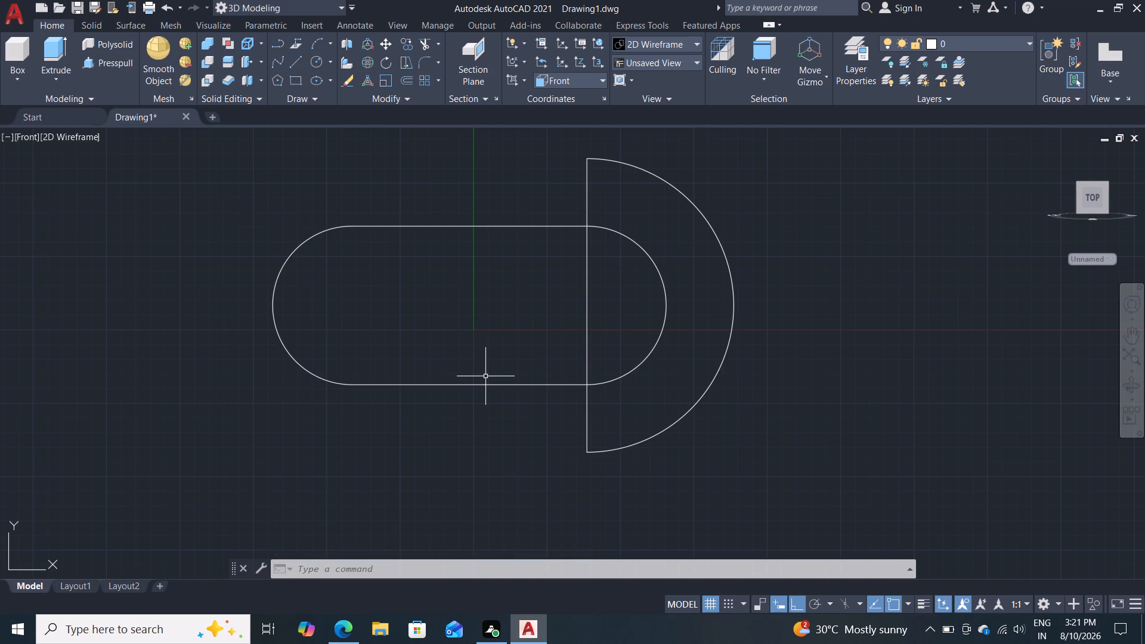
# Draw a 40 mm horizontal line leftward from the lower end of the 25 mm radius arc.
pyautogui.press('l')
pyautogui.press('Return')
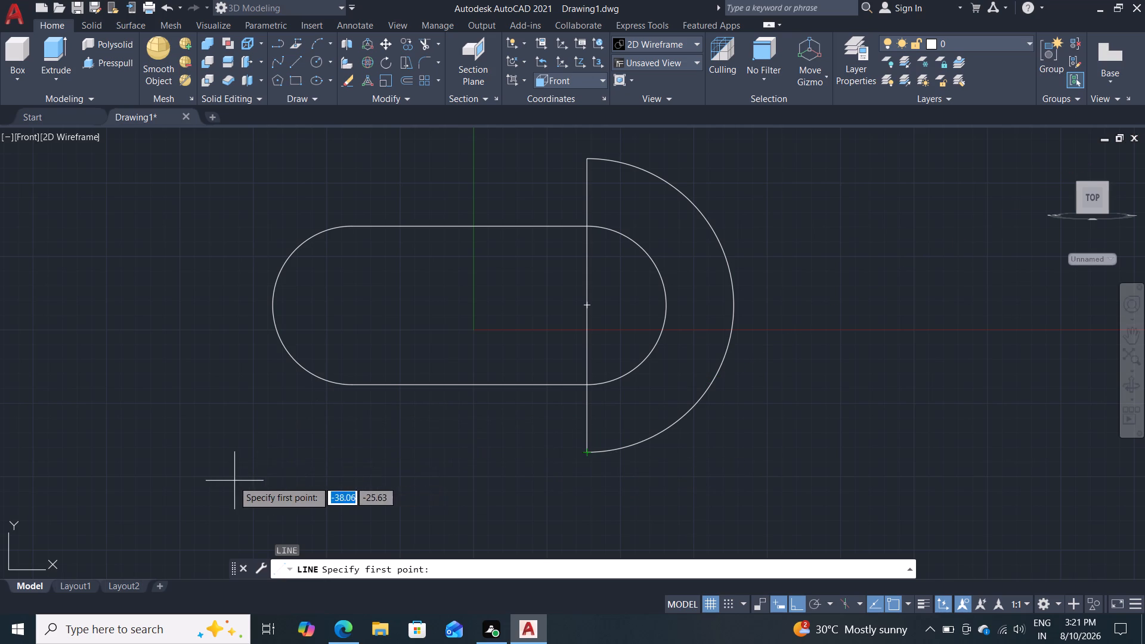
pyautogui.click(591, 452)
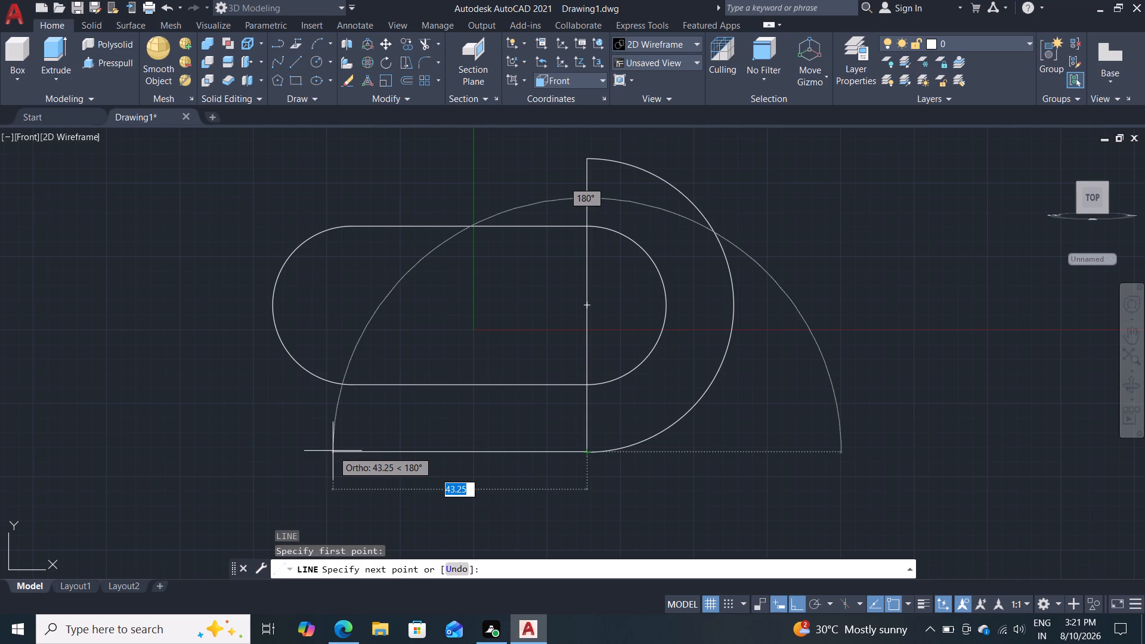
pyautogui.write('40')
pyautogui.press('Return')
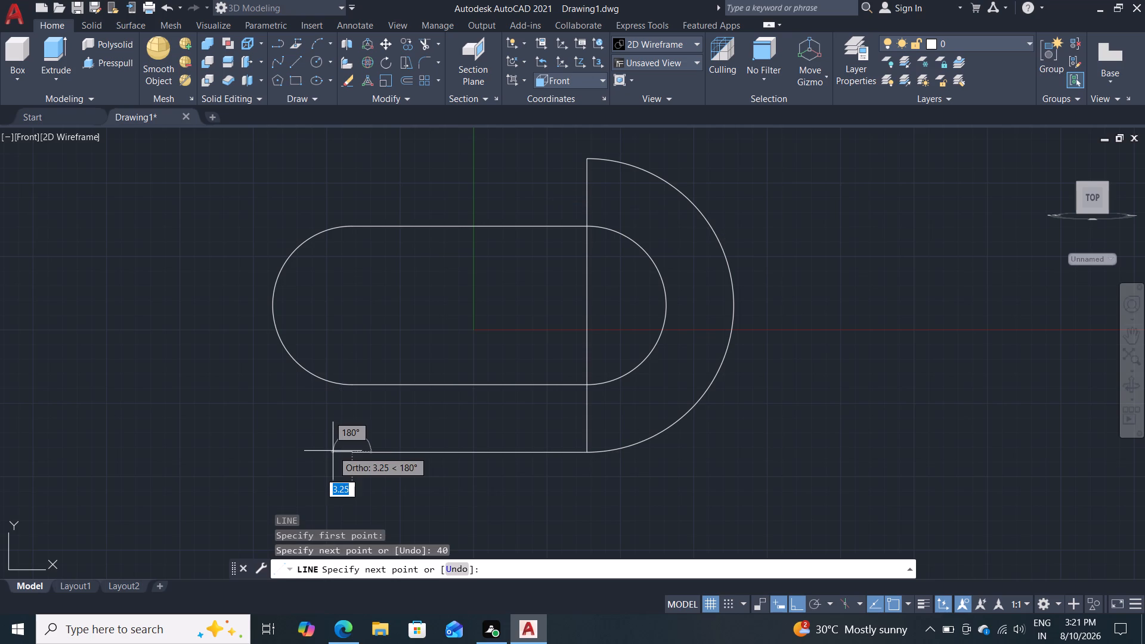
pyautogui.press('Return')
# Extend the profile's base with a 45 mm horizontal line leftward from the free end of the 40 mm line.
pyautogui.press('l')
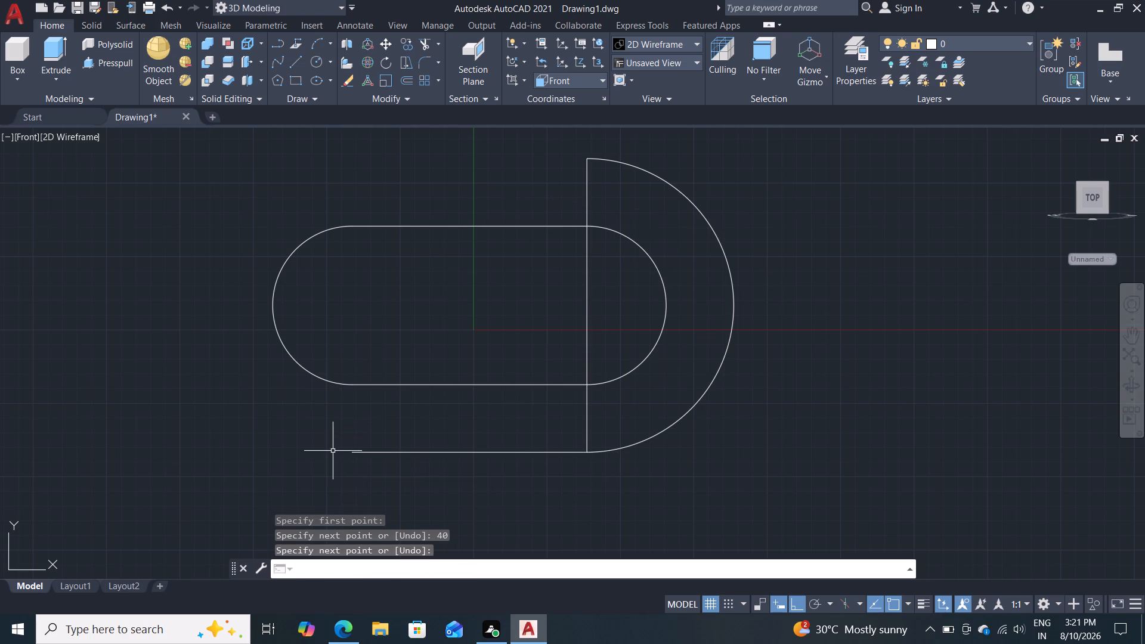
pyautogui.press('Return')
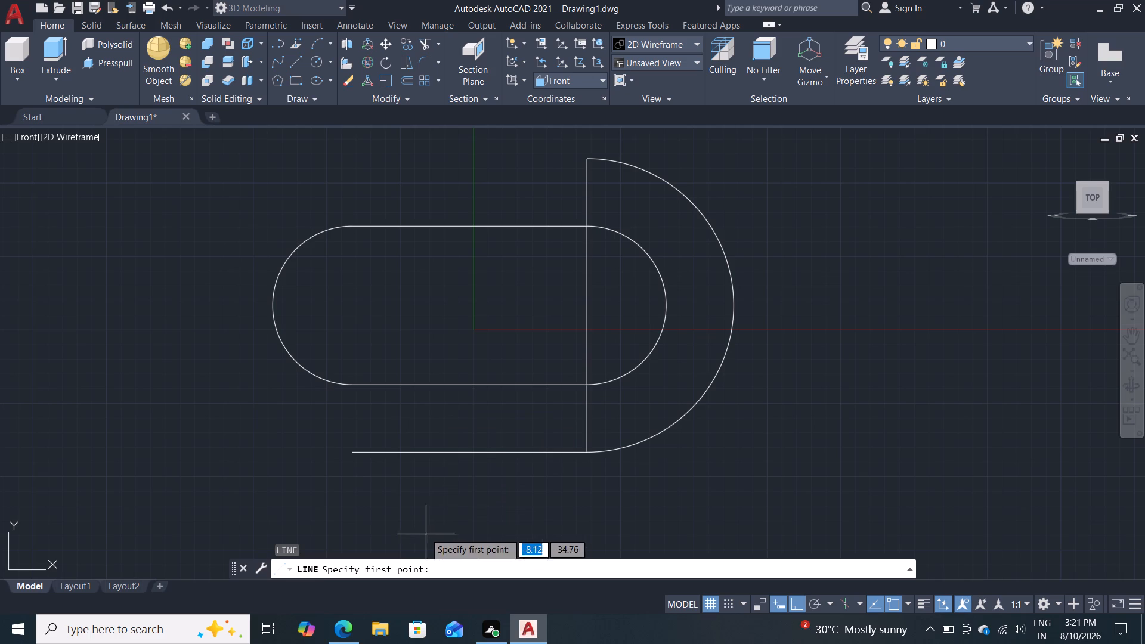
pyautogui.click(349, 454)
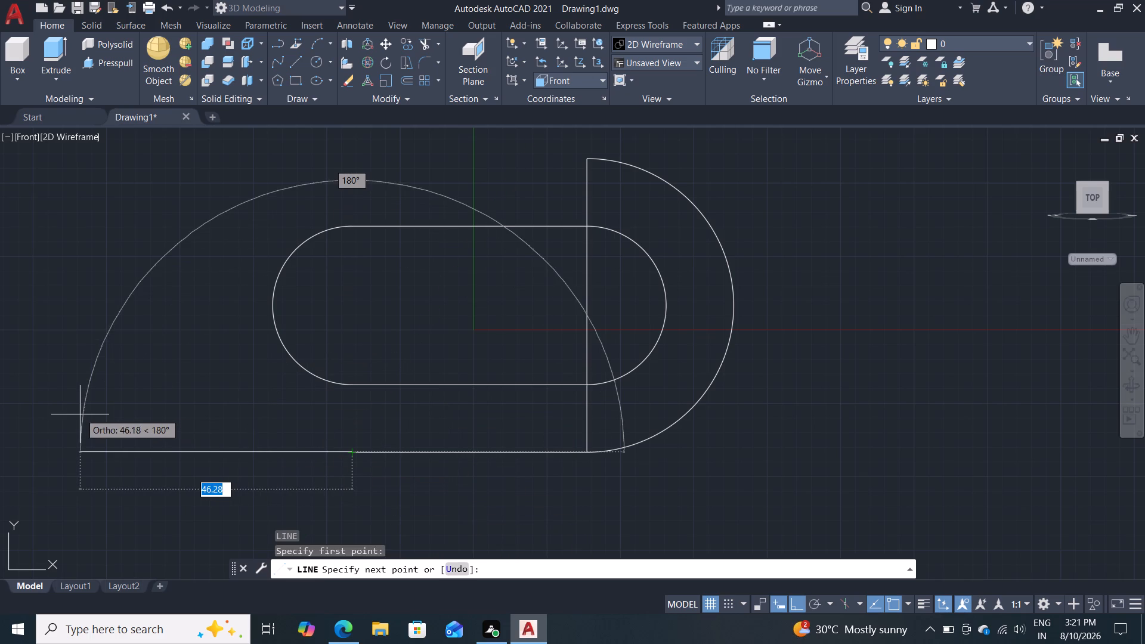
pyautogui.write('45')
pyautogui.press('Return')
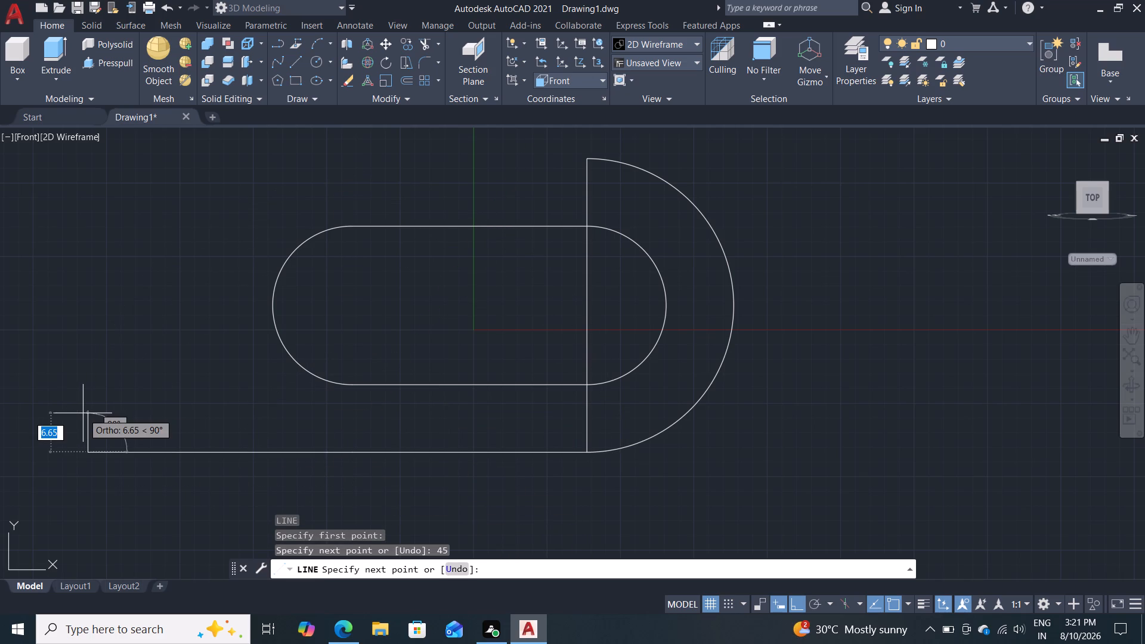
pyautogui.press('Escape')
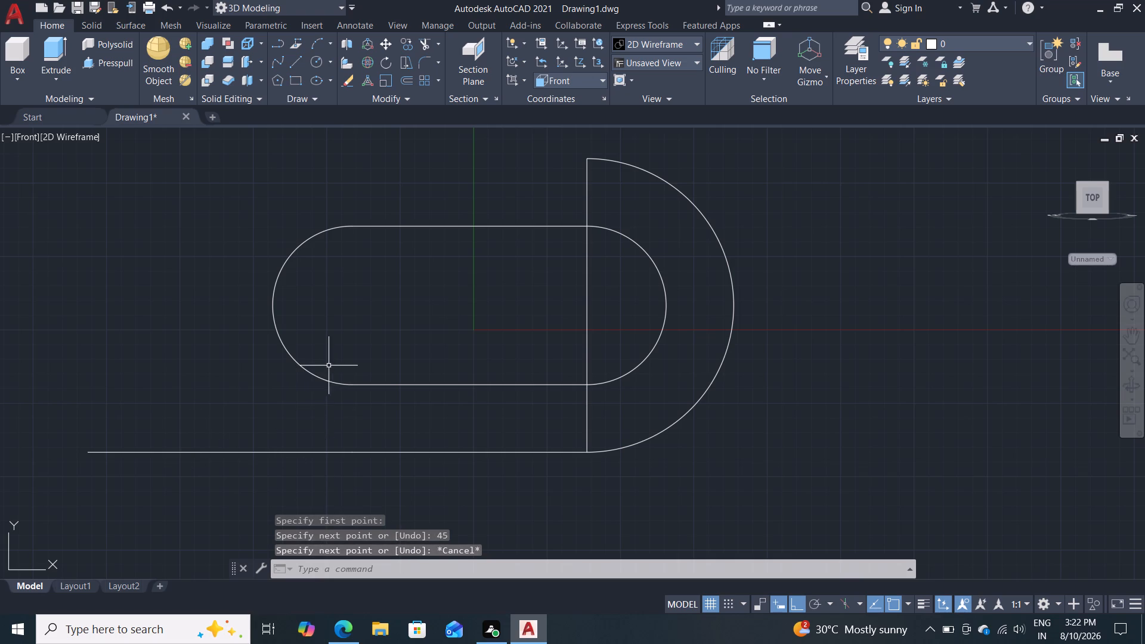
# Draw a 25 mm vertical line upward from the left end of the 45 mm base line.
pyautogui.scroll(-1, 330, 366)
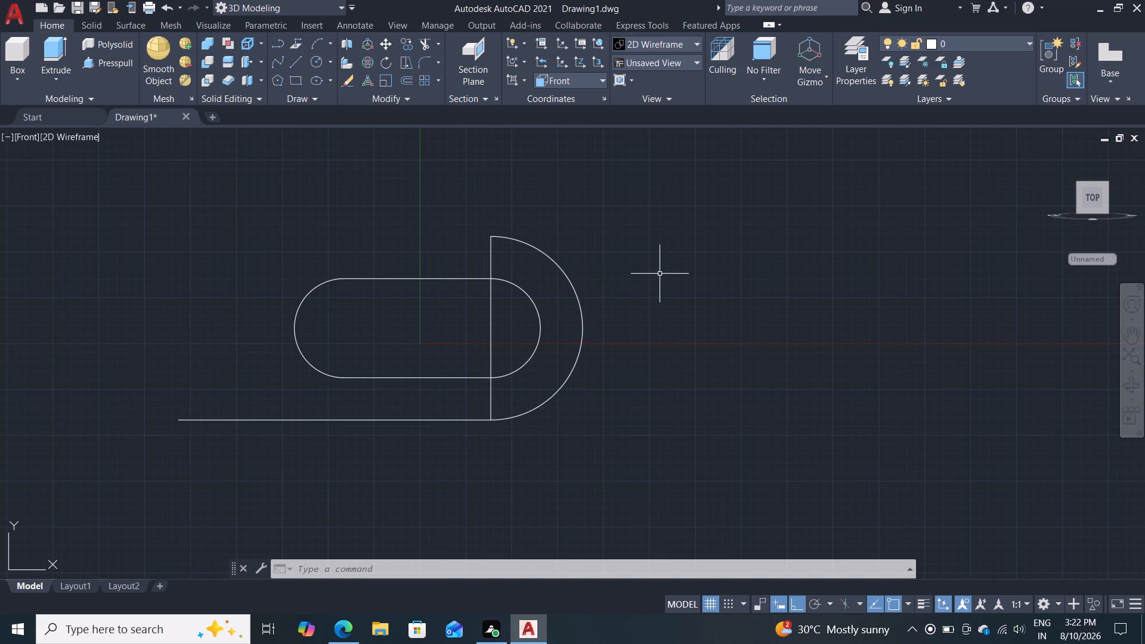
pyautogui.moveTo(690, 298); pyautogui.dragTo(697, 298, button='middle')
pyautogui.rightClick(690, 298)
pyautogui.scroll(1, 694, 298)
pyautogui.scroll(-1, 659, 295)
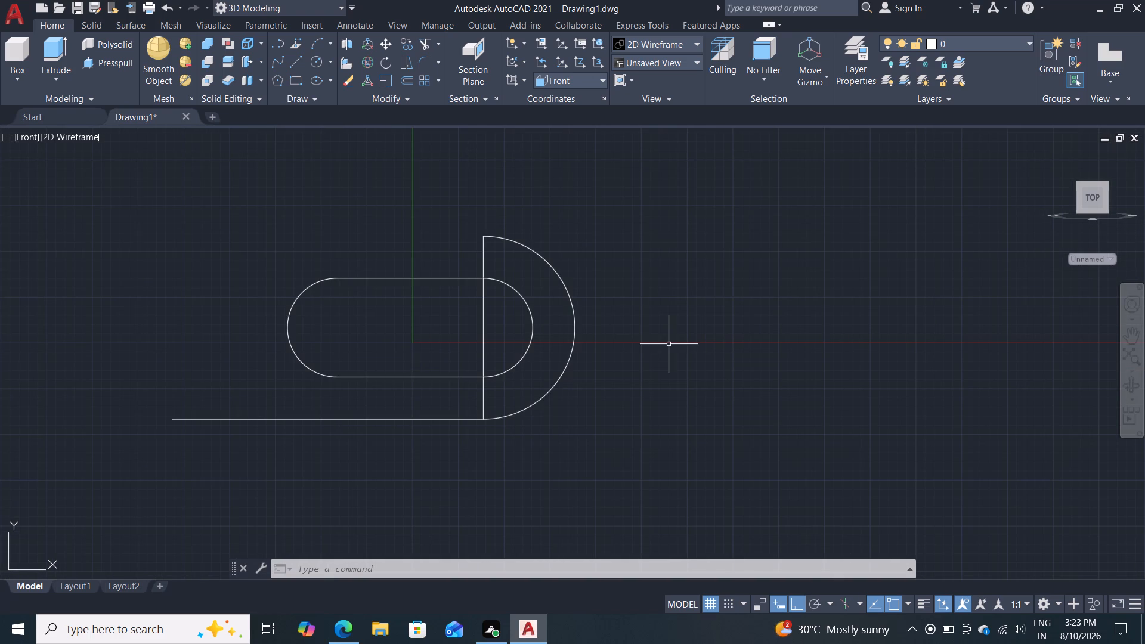
pyautogui.moveTo(618, 335); pyautogui.dragTo(691, 323, button='middle')
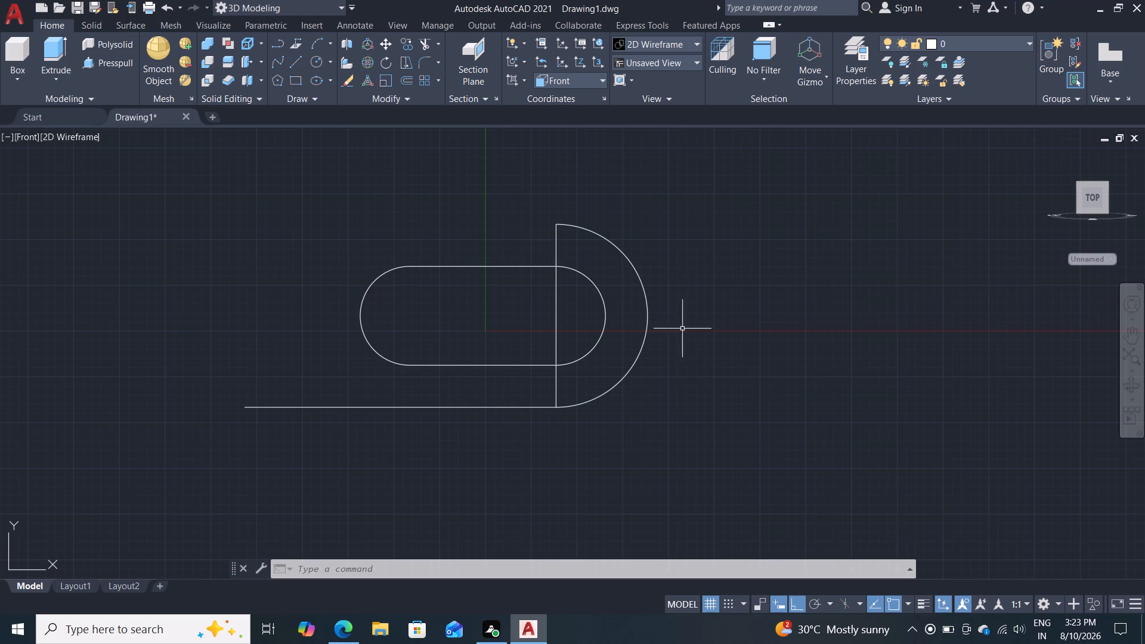
pyautogui.moveTo(688, 352); pyautogui.dragTo(771, 364, button='middle')
pyautogui.press('l')
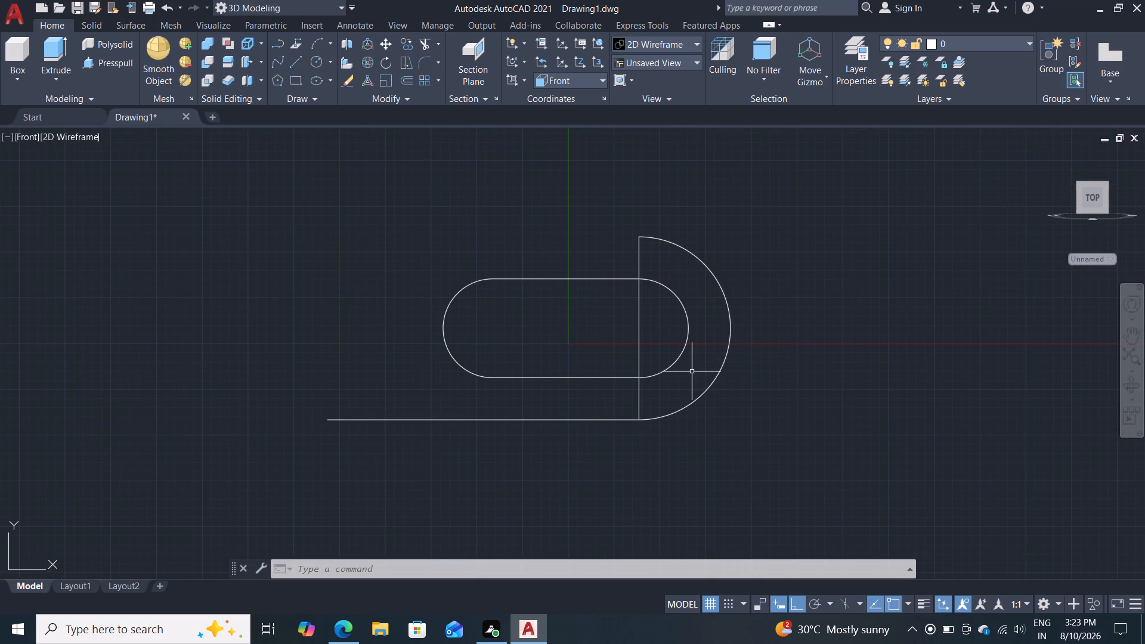
pyautogui.press('Return')
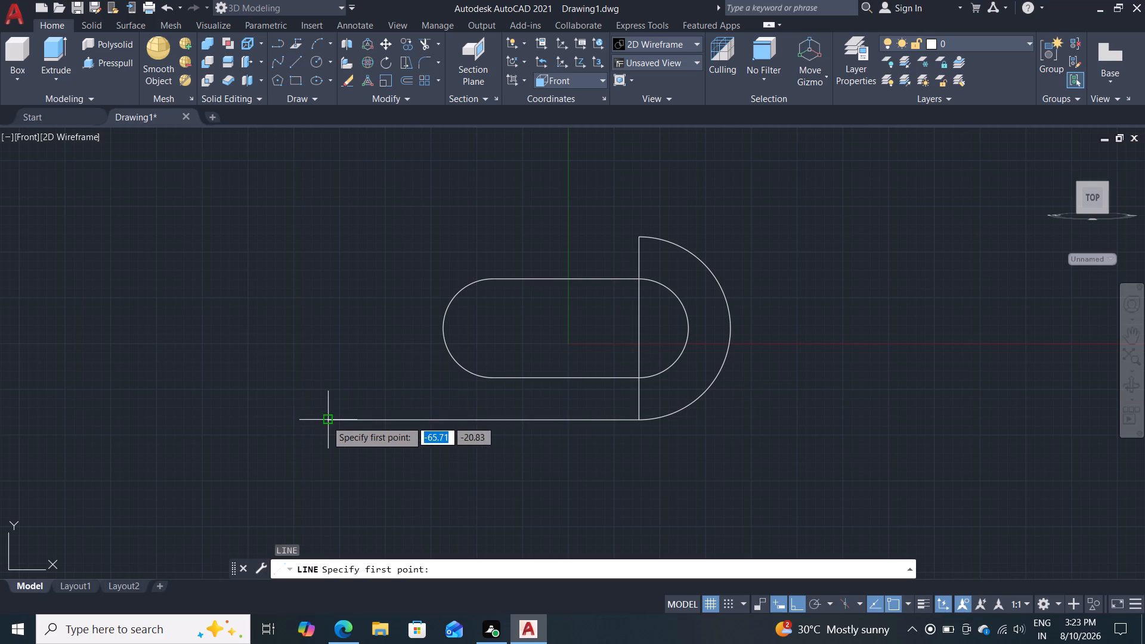
pyautogui.click(330, 419)
pyautogui.write('25')
pyautogui.press('Return')
pyautogui.press('Escape')
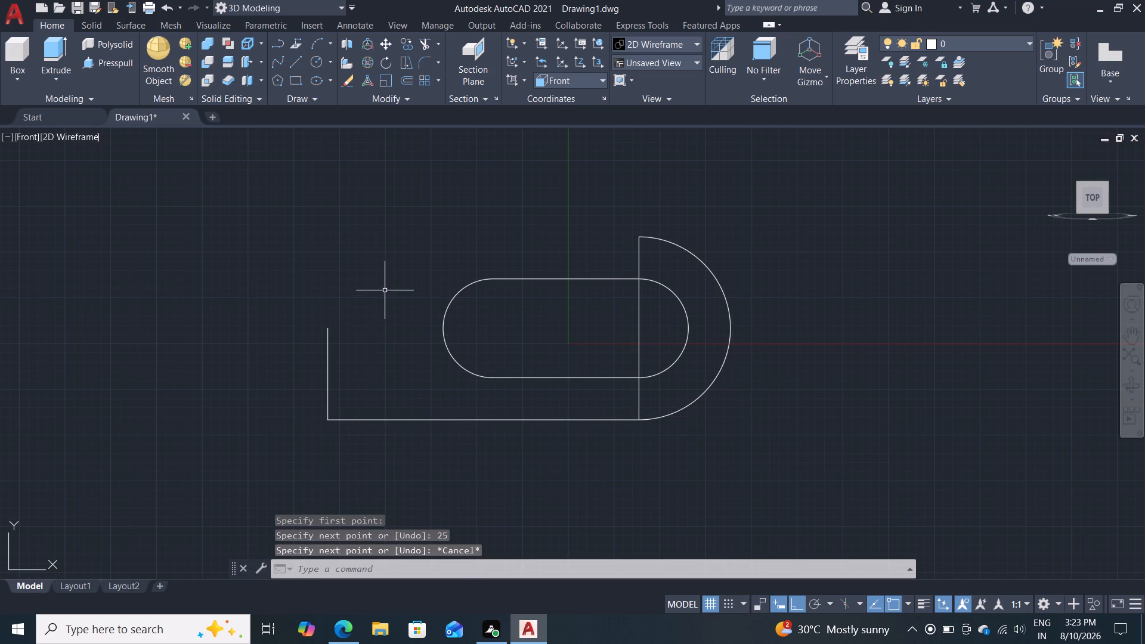
# Draw a circle of diameter 12.5 mm centred on the upper end of the 25 mm vertical line.
pyautogui.press('c')
pyautogui.press('Return')
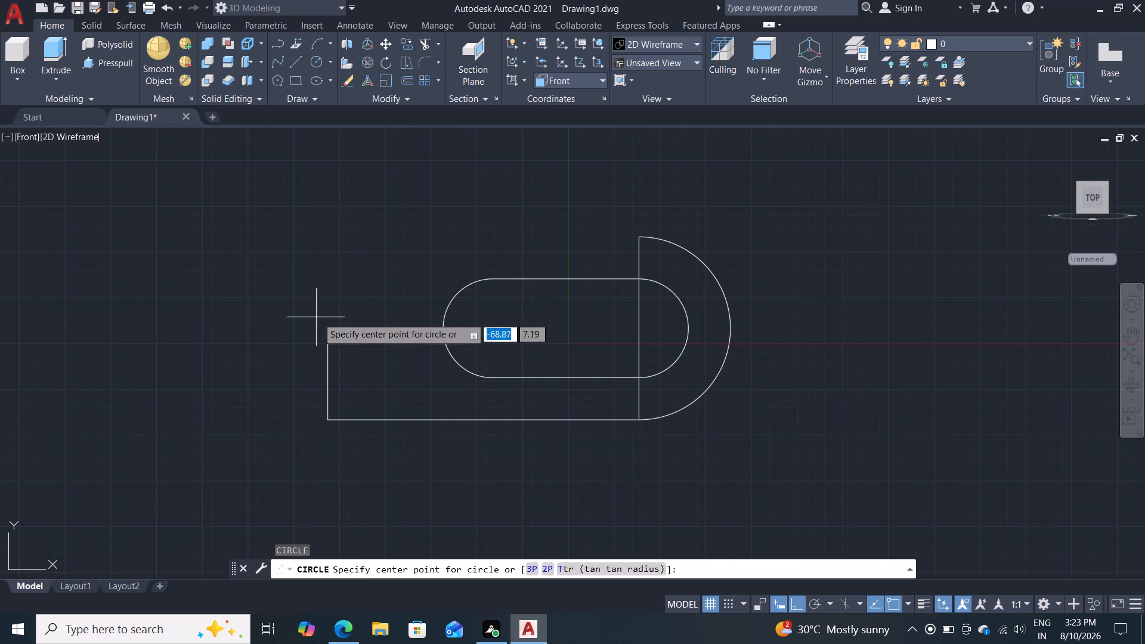
pyautogui.click(330, 330)
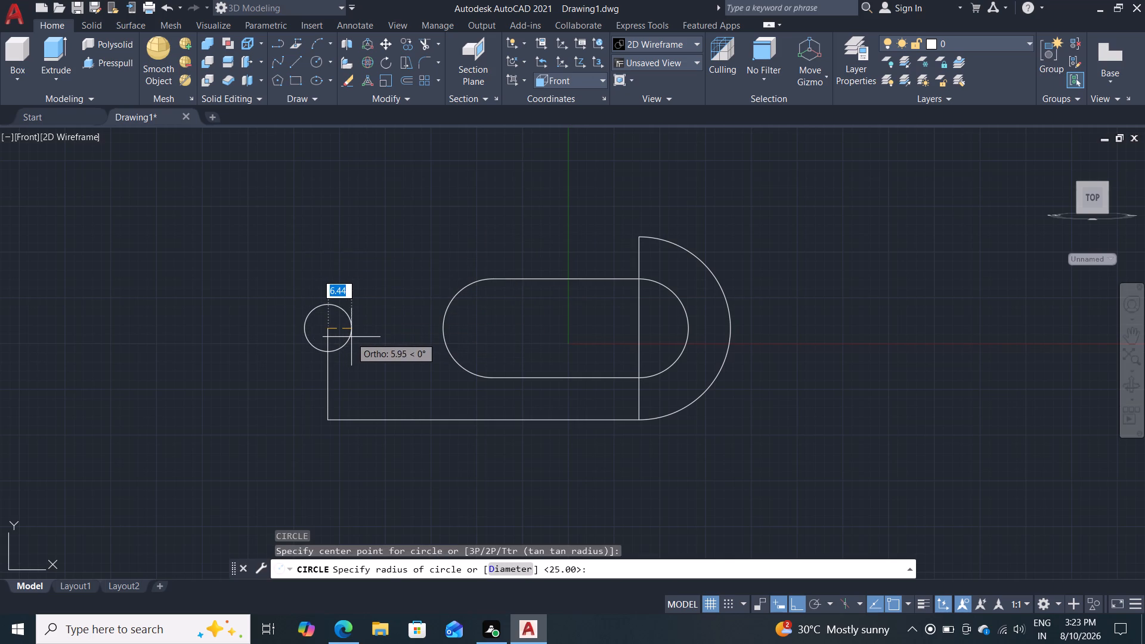
pyautogui.press('d')
pyautogui.press('Return')
pyautogui.write('12.5')
pyautogui.press('Return')
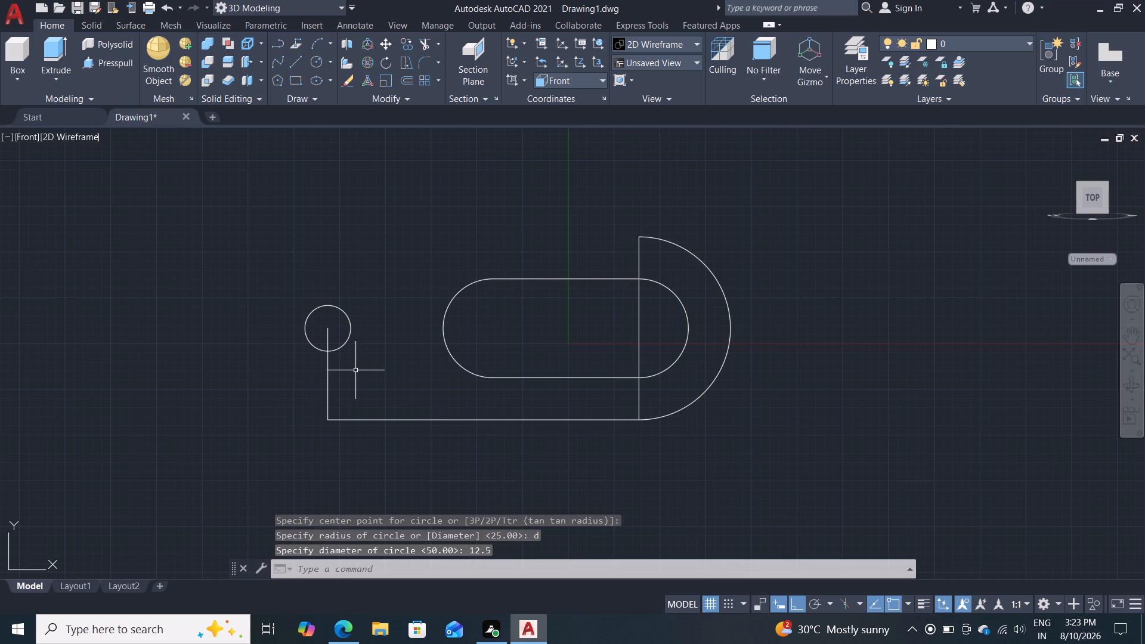
# Draw a circle of radius 25 mm concentric with the 12.5 mm diameter circle.
pyautogui.press('c')
pyautogui.press('Return')
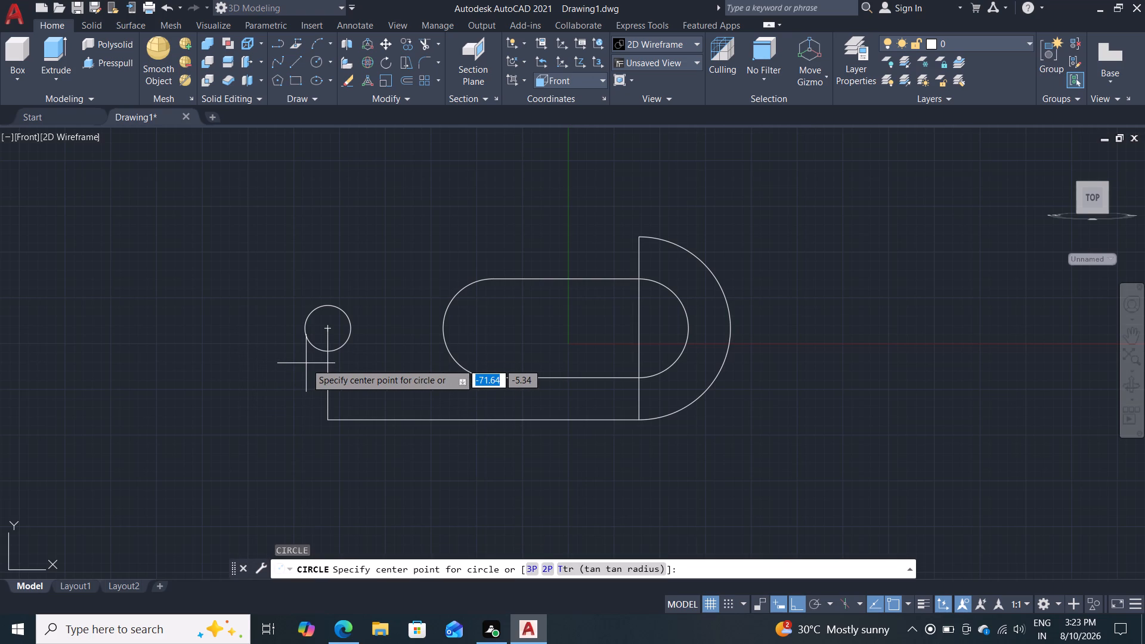
pyautogui.click(326, 326)
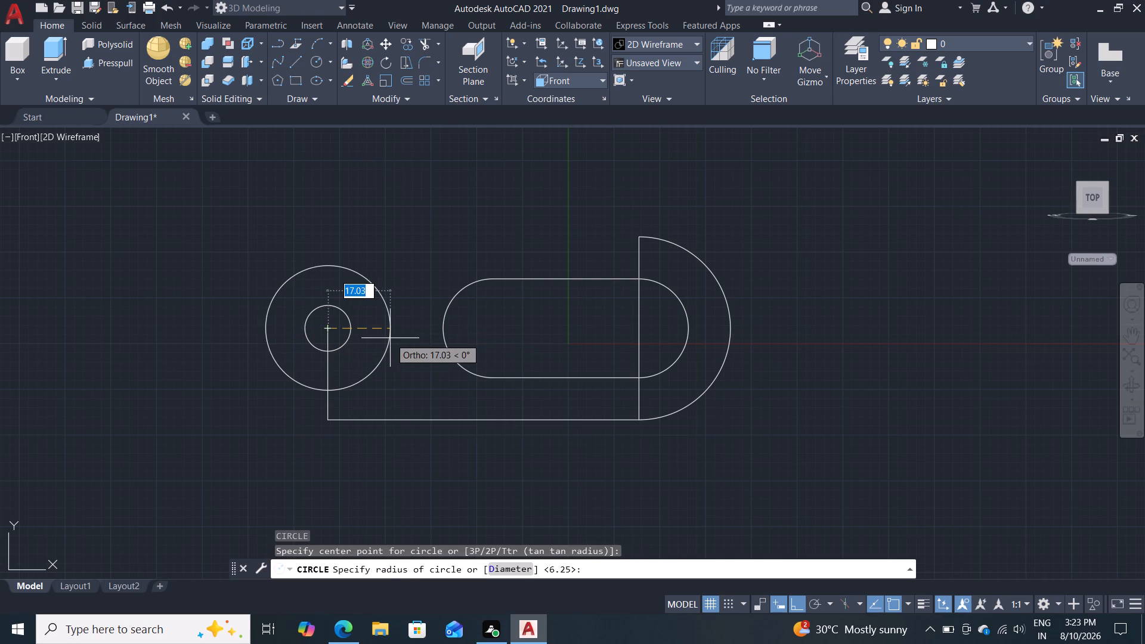
pyautogui.write('25')
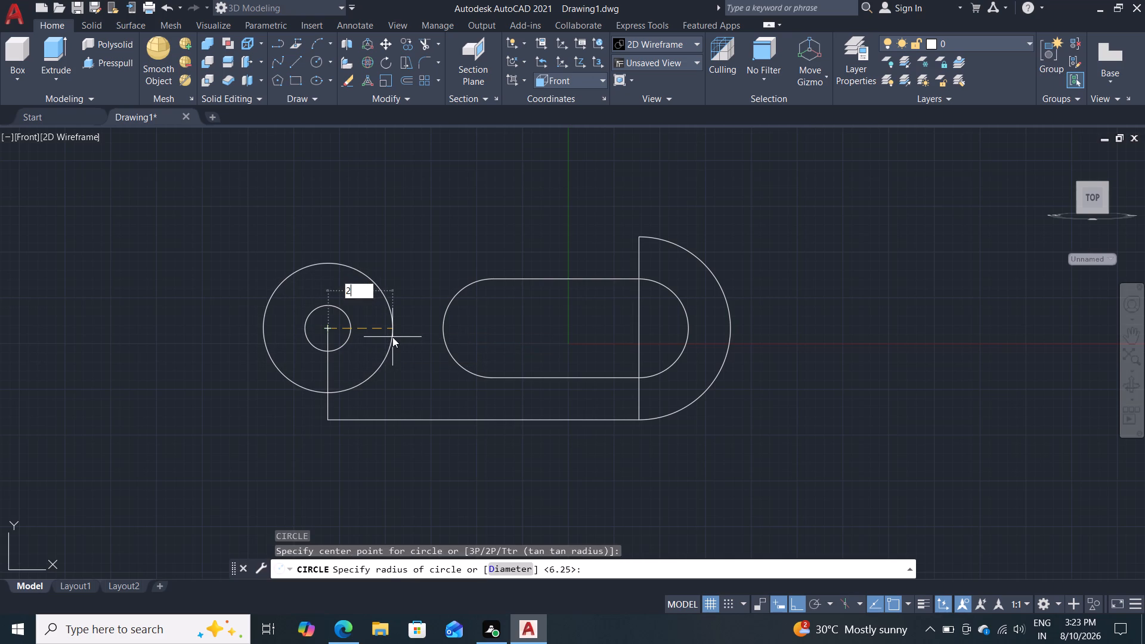
pyautogui.press('Return')
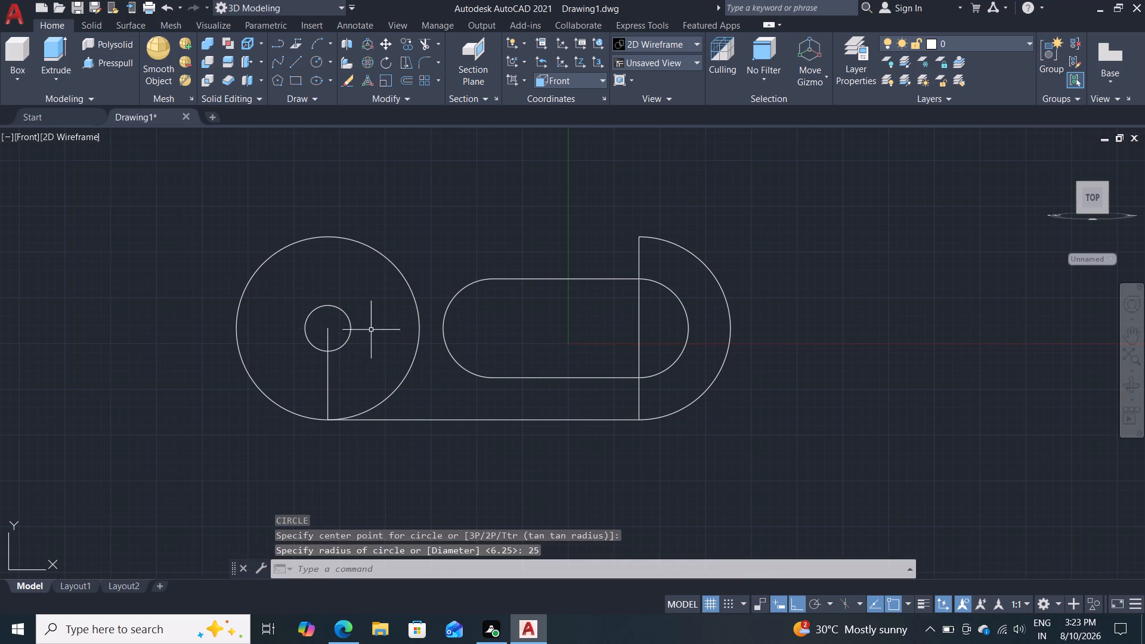
pyautogui.press('Escape')
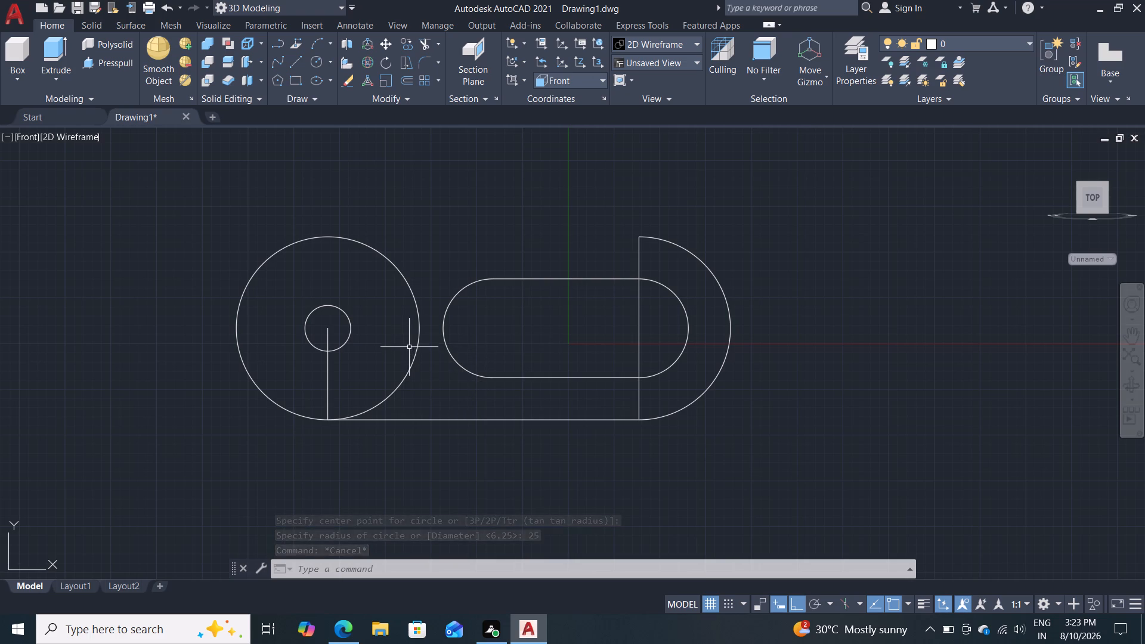
# Draw a 48 mm vertical line upward from the common centre of the two left circles.
pyautogui.press('l')
pyautogui.press('Return')
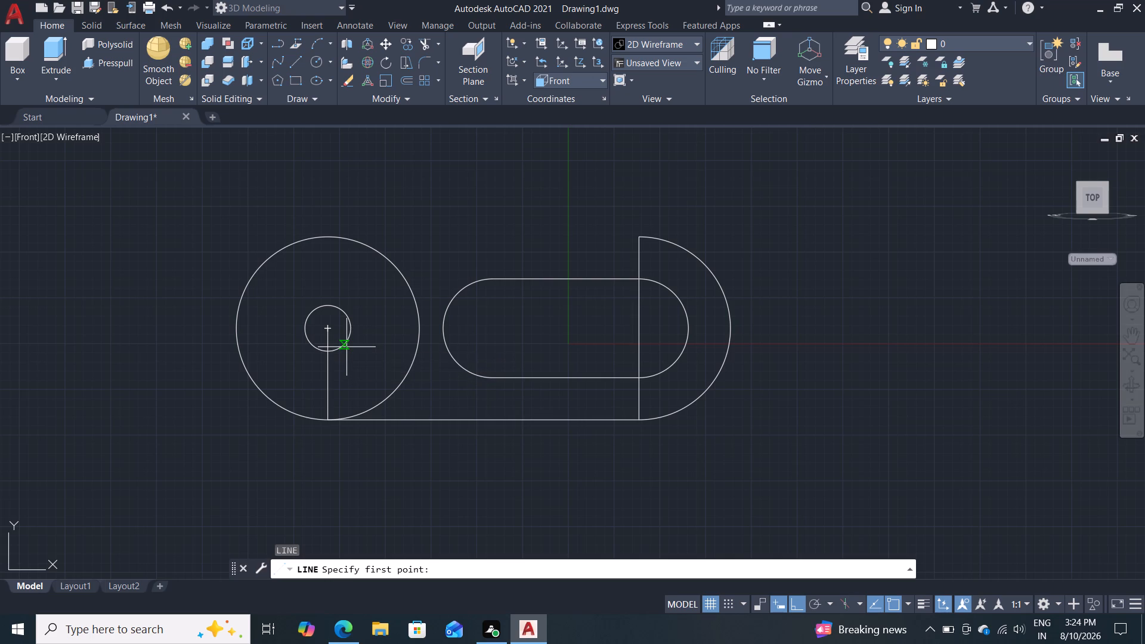
pyautogui.click(332, 329)
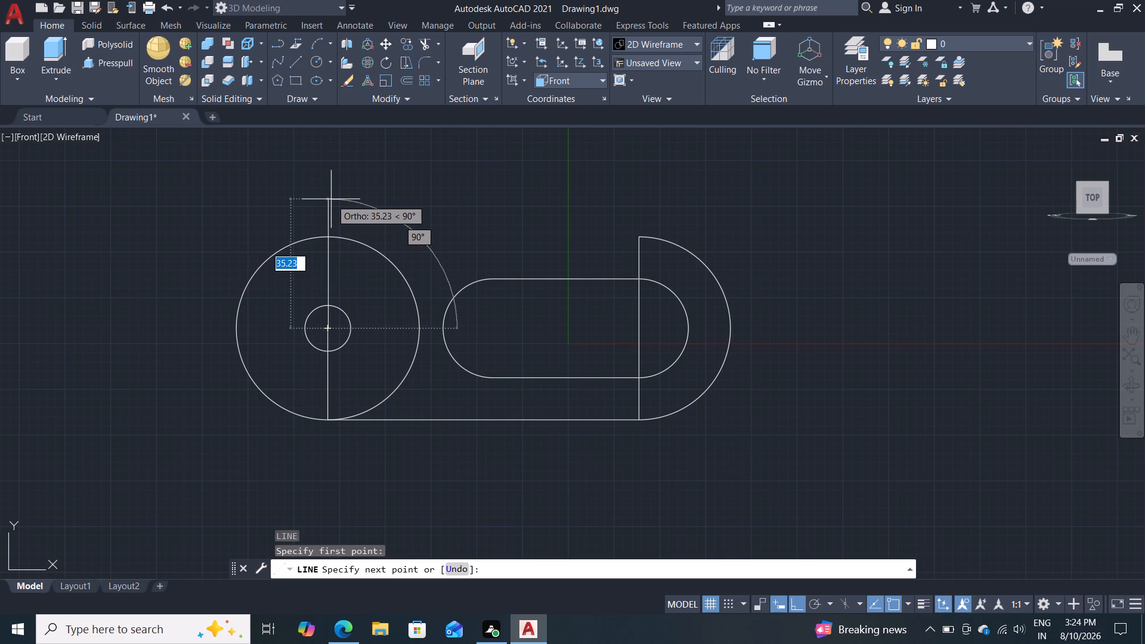
pyautogui.write('48')
pyautogui.press('Return')
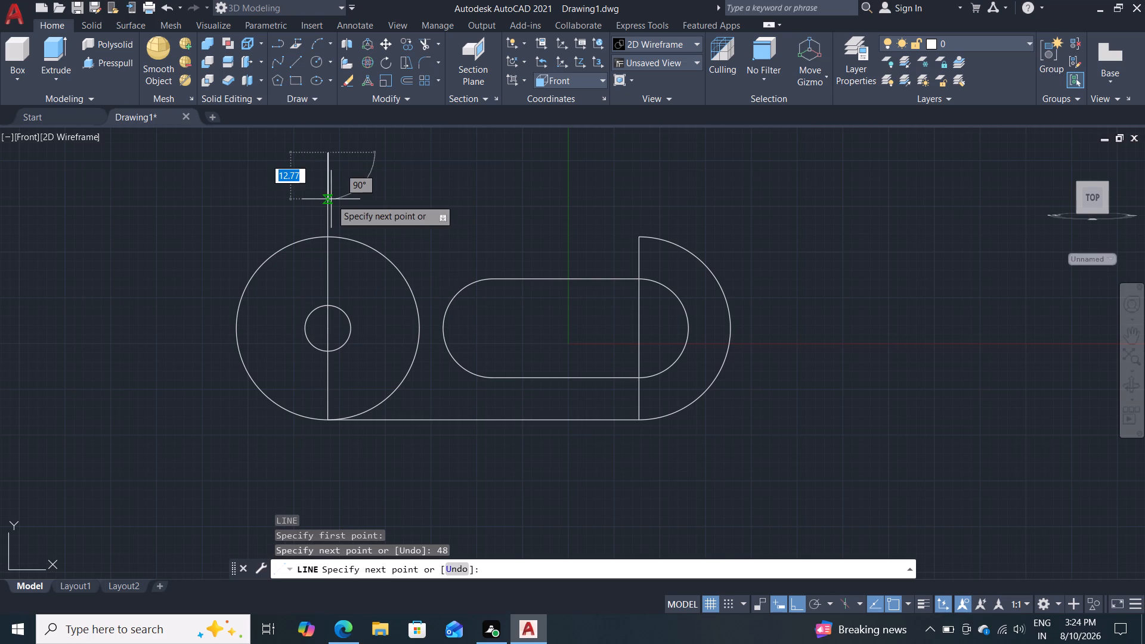
pyautogui.press('Escape')
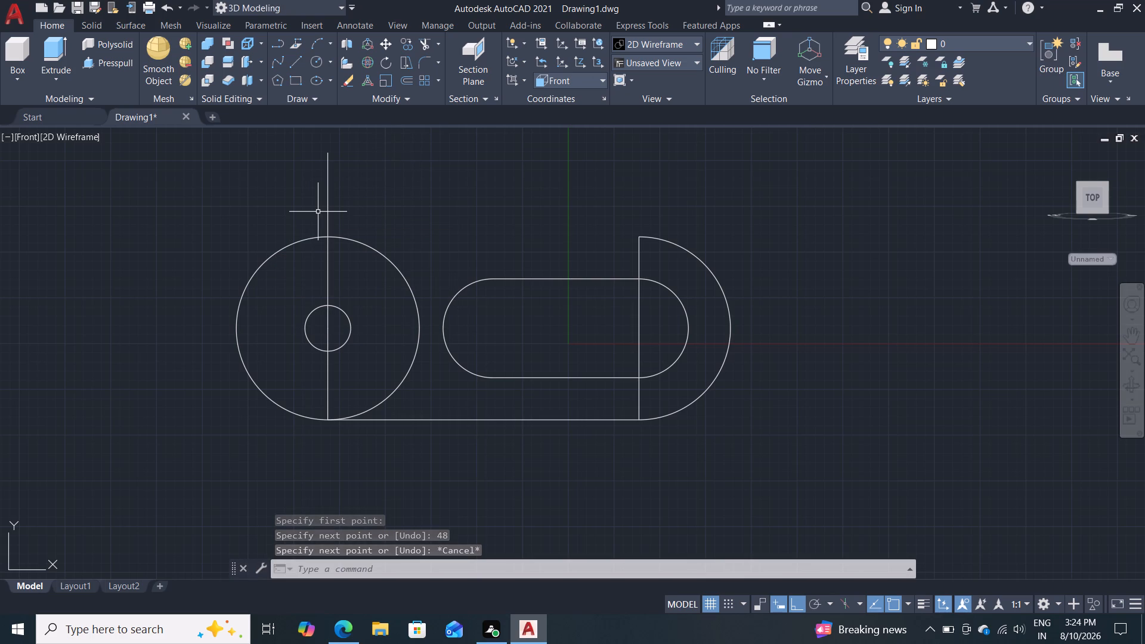
# Rotate the 48 mm vertical line by 15 degrees about the common centre of the two left circles.
pyautogui.write('ro')
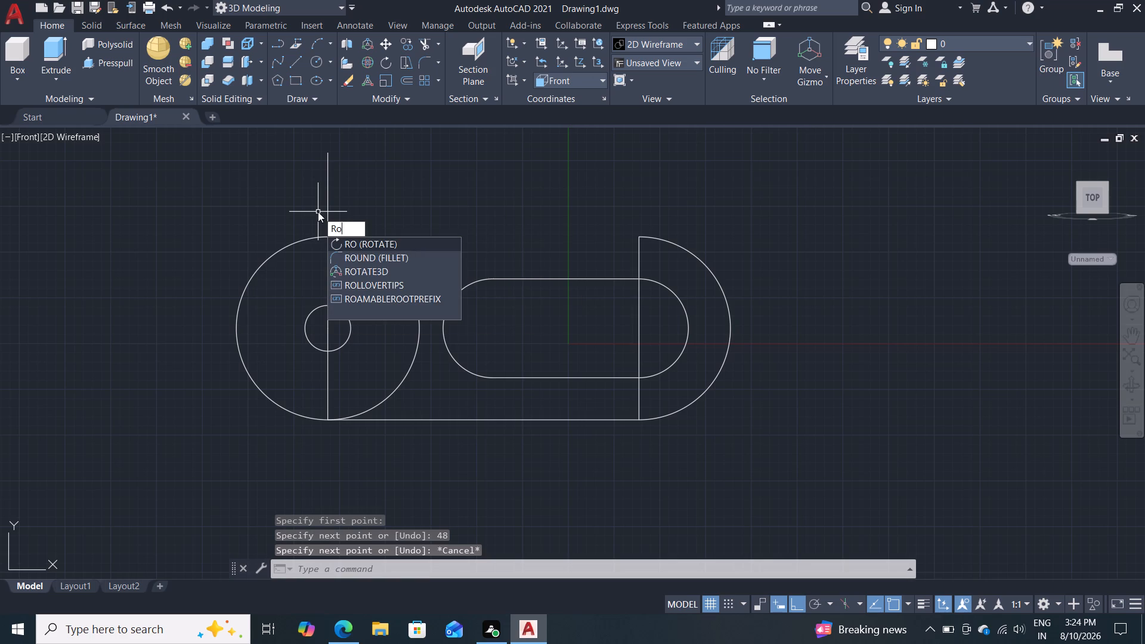
pyautogui.press('Return')
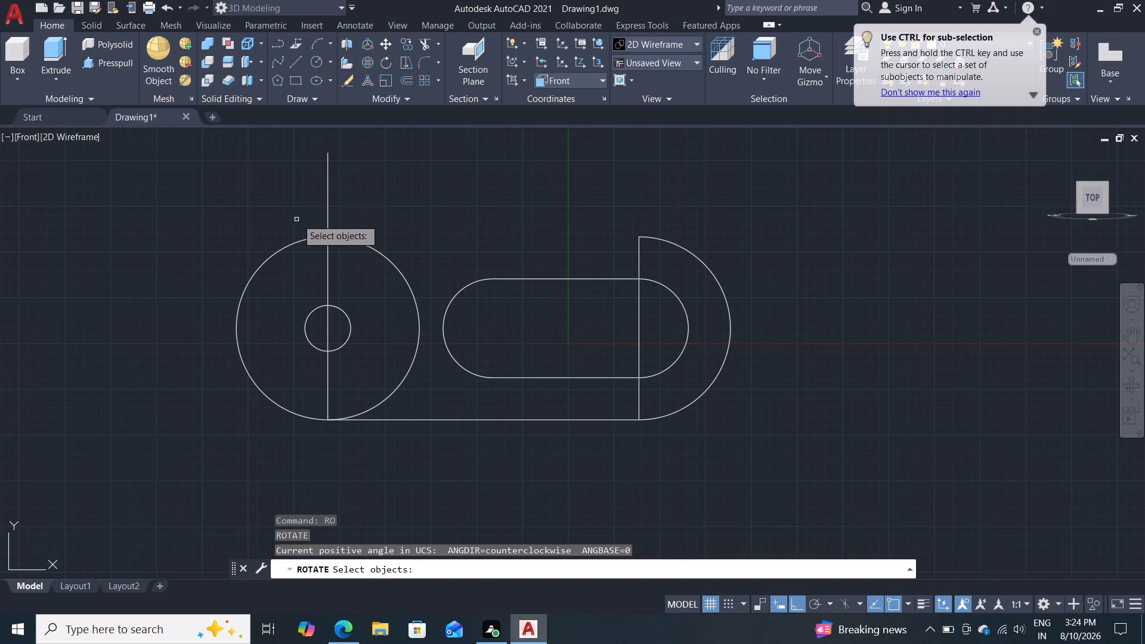
pyautogui.click(327, 203)
pyautogui.press('Return')
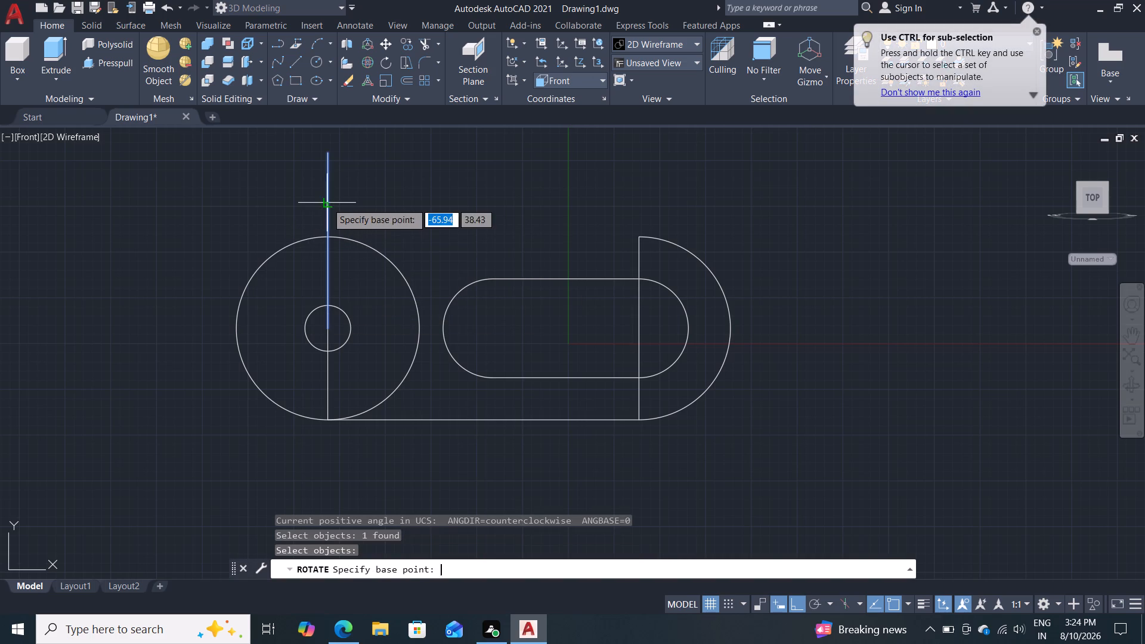
pyautogui.click(325, 327)
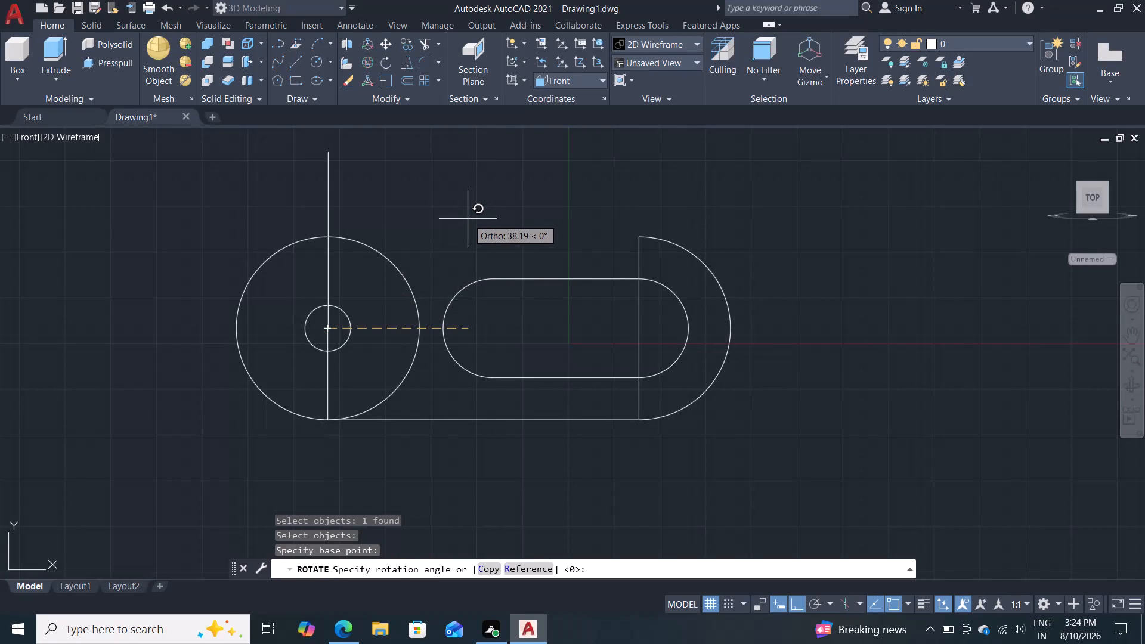
pyautogui.write('15')
pyautogui.press('Return')
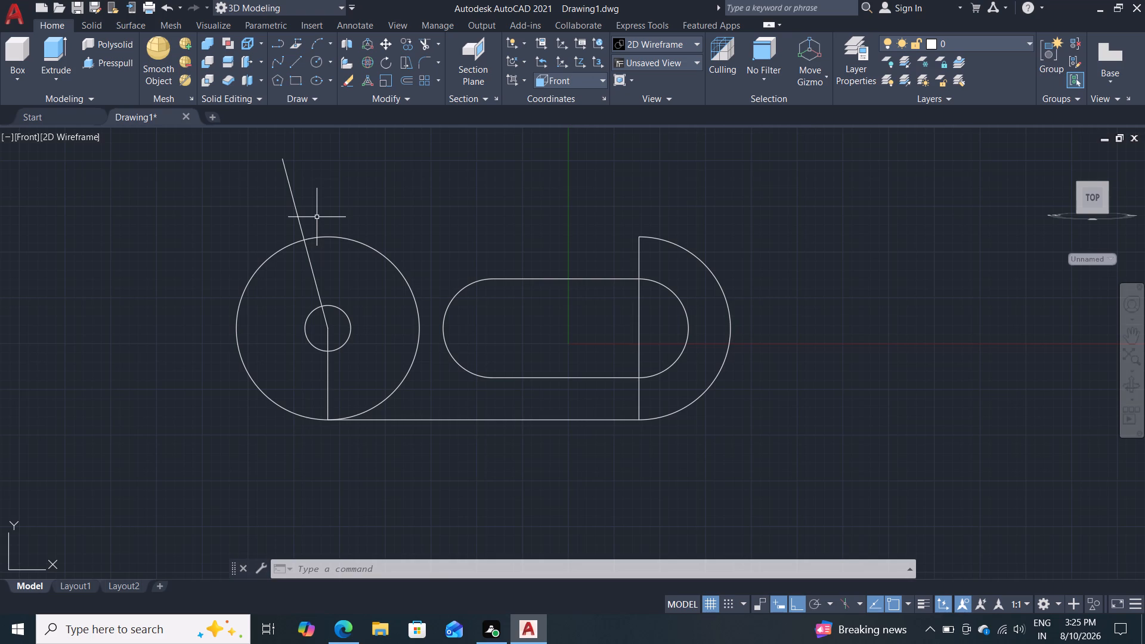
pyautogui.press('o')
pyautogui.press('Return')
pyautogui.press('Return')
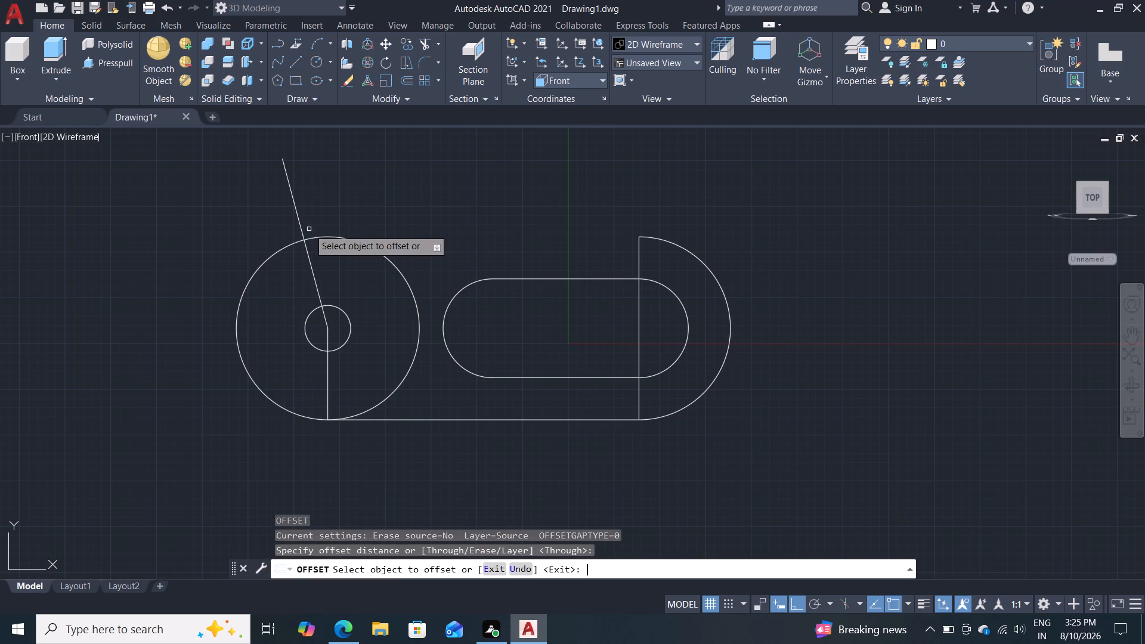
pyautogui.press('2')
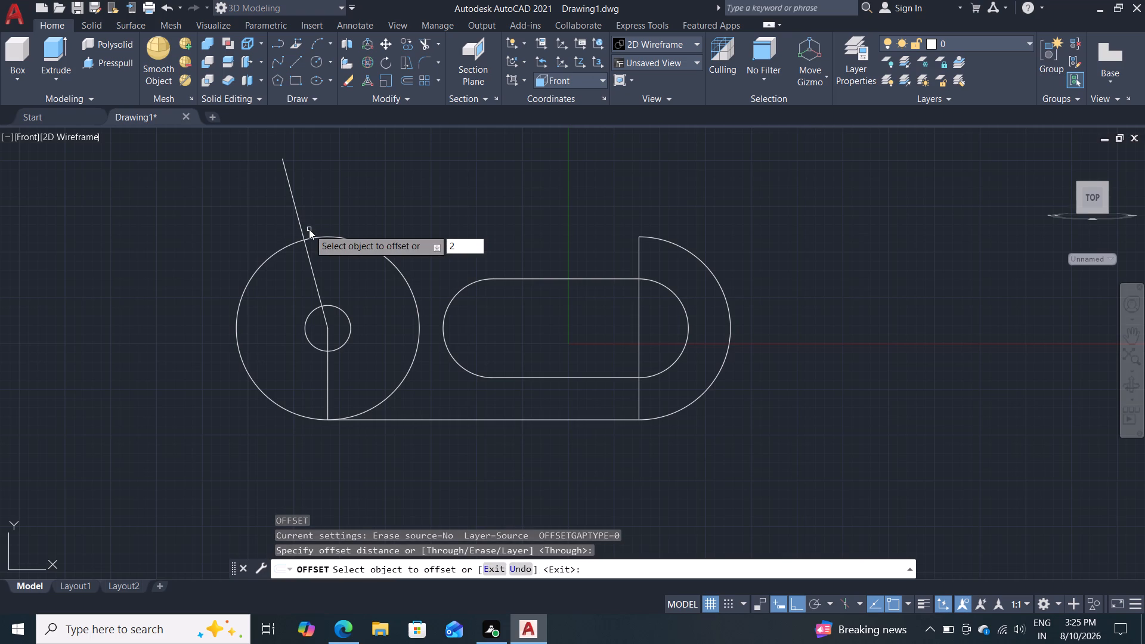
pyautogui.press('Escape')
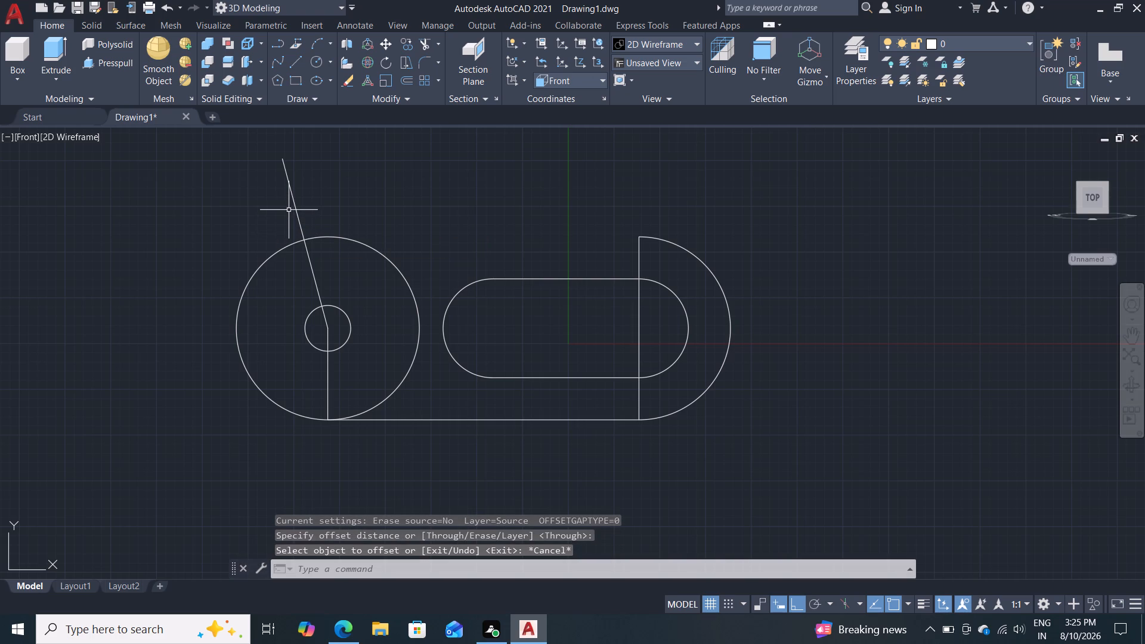
# Offset the angled 48 mm line 25 mm to its left side and 20 mm to its right side.
pyautogui.press('o')
pyautogui.press('Return')
pyautogui.press('Return')
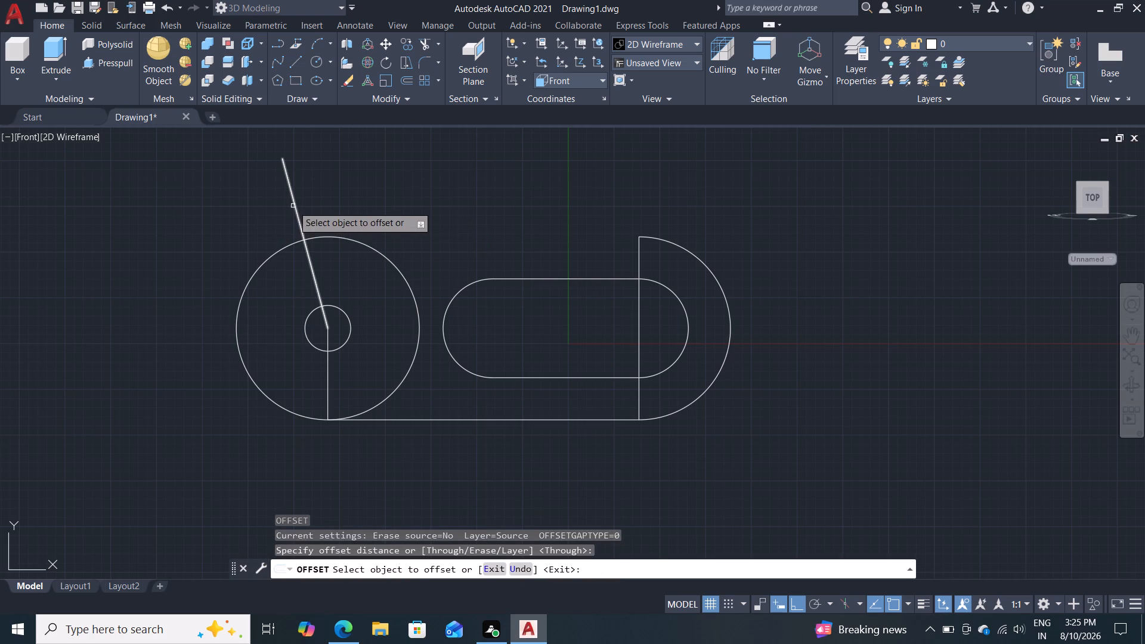
pyautogui.click(294, 206)
pyautogui.write('25')
pyautogui.press('Return')
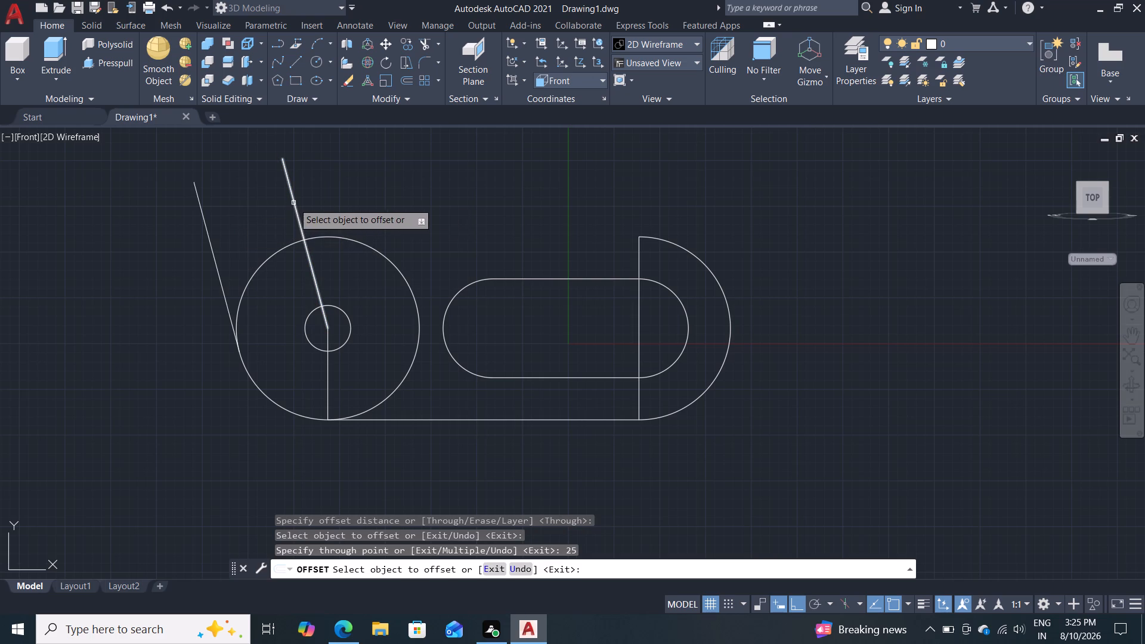
pyautogui.click(295, 203)
pyautogui.write('20')
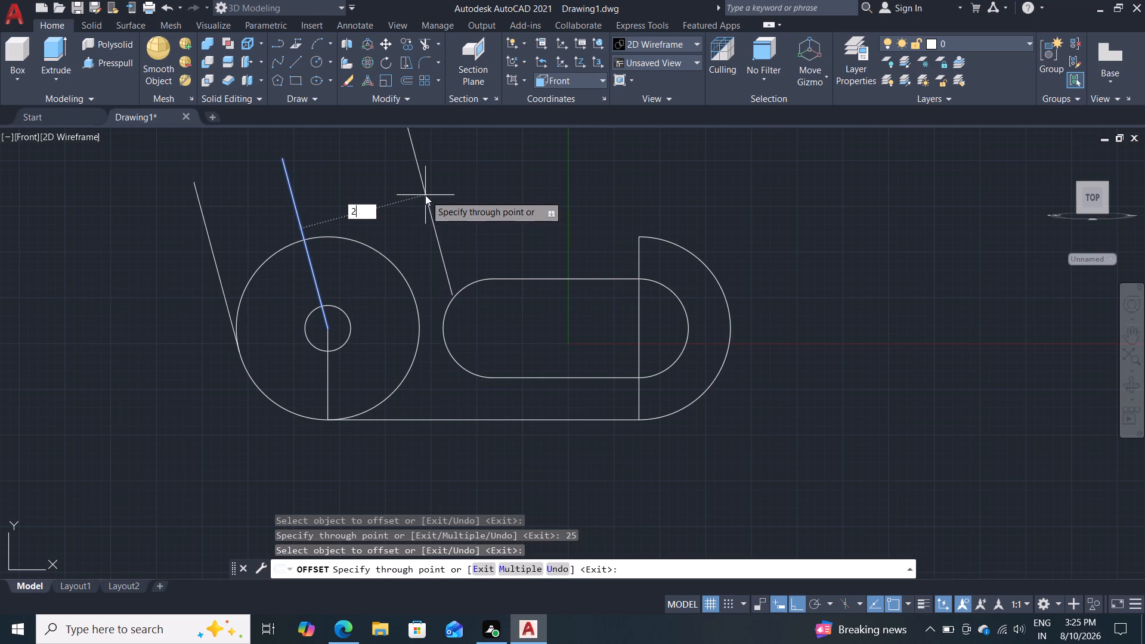
pyautogui.press('Return')
pyautogui.press('Escape')
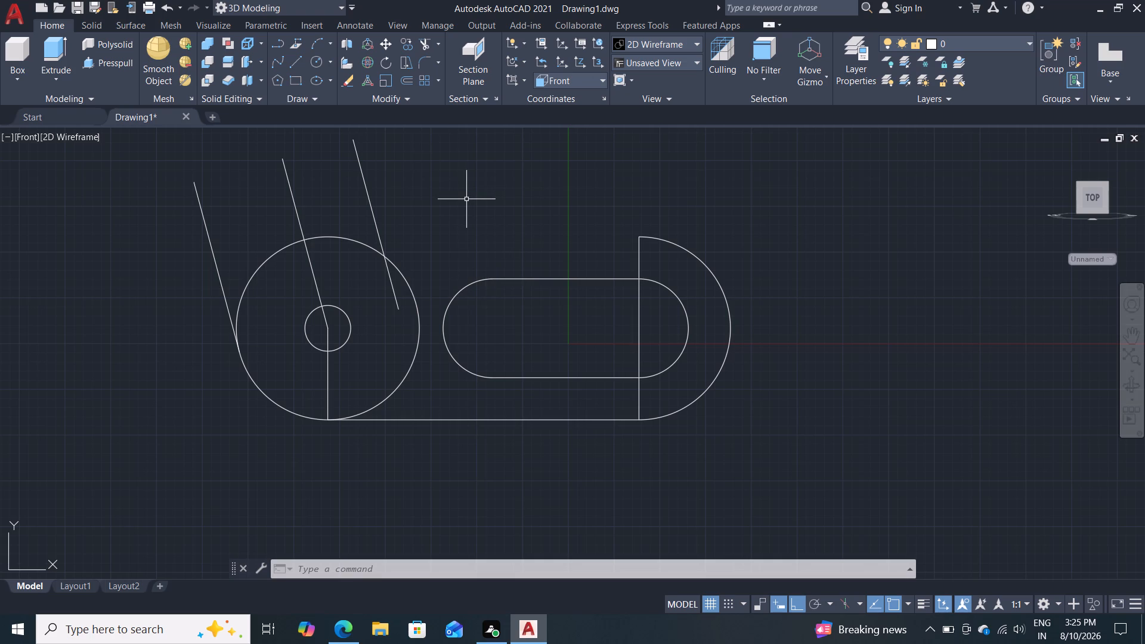
# Draw a line joining the upper ends of the two offset angled lines.
pyautogui.press('l')
pyautogui.press('Return')
pyautogui.doubleClick(195, 186)
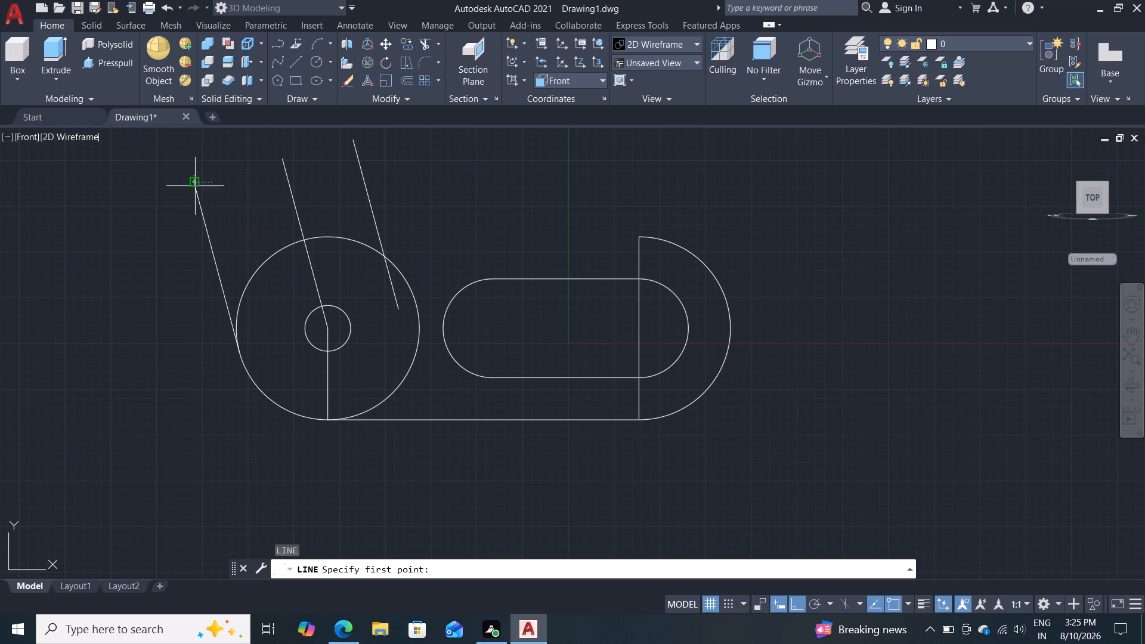
pyautogui.click(351, 144)
pyautogui.press('Escape')
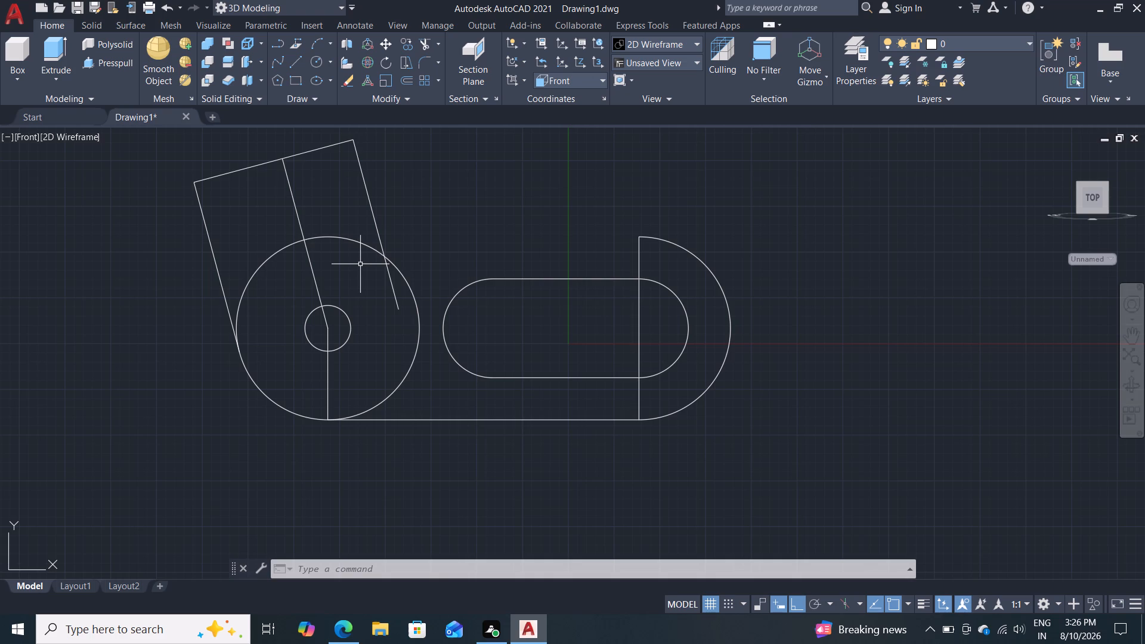
# Draw a start-end-radius arc of radius 100 mm from the upper end of the right offset line to the top of the right end arc.
pyautogui.click(328, 38)
pyautogui.click(342, 254)
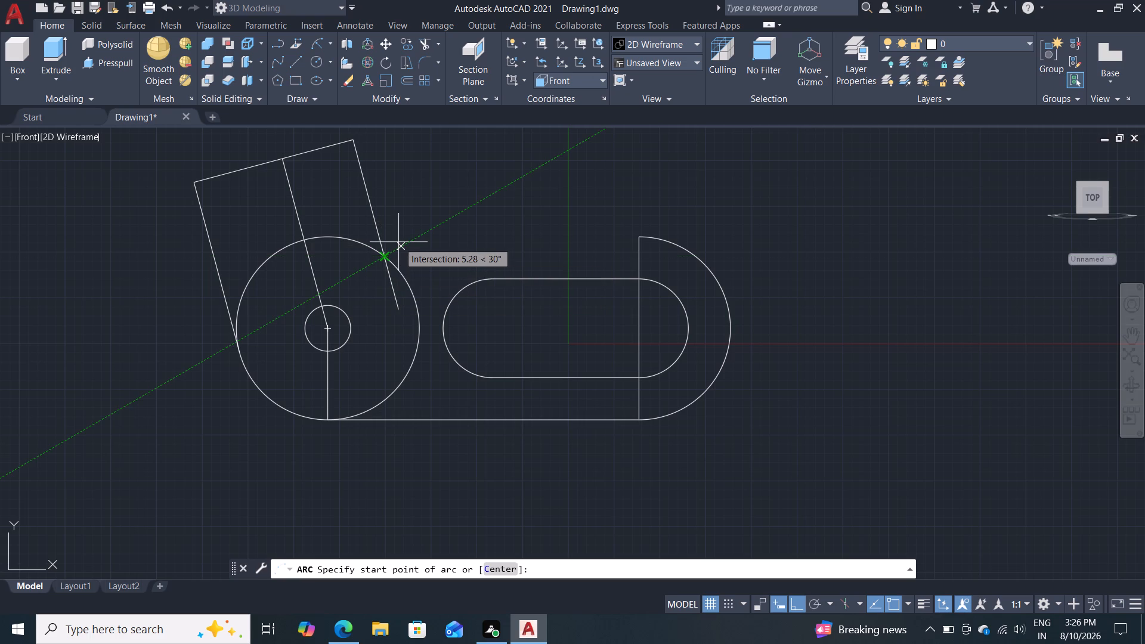
pyautogui.click(356, 137)
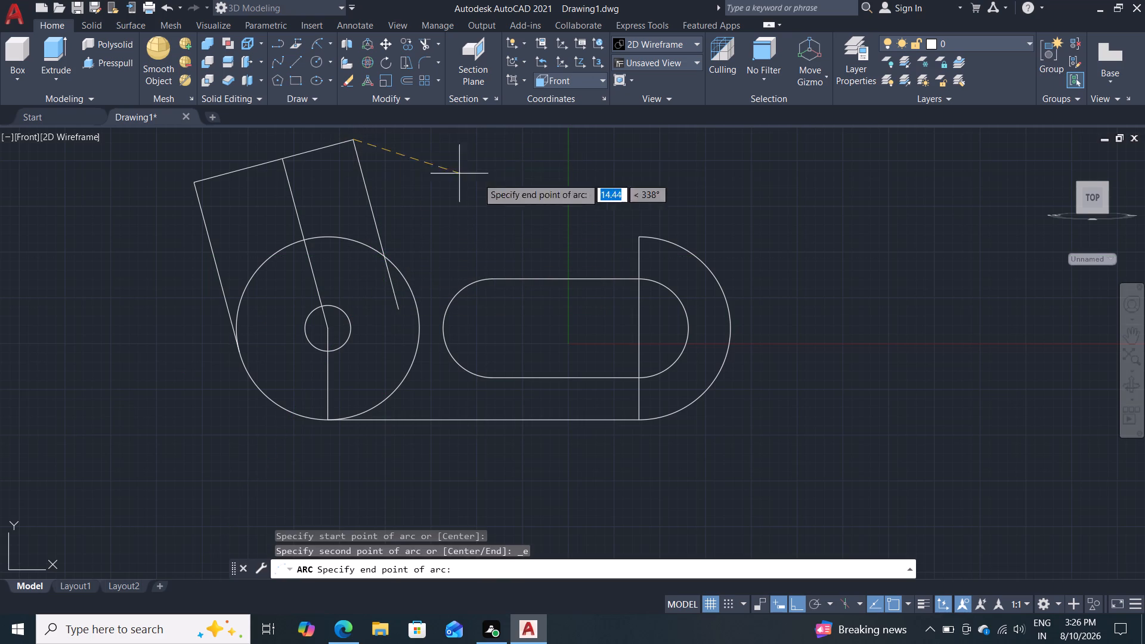
pyautogui.click(636, 239)
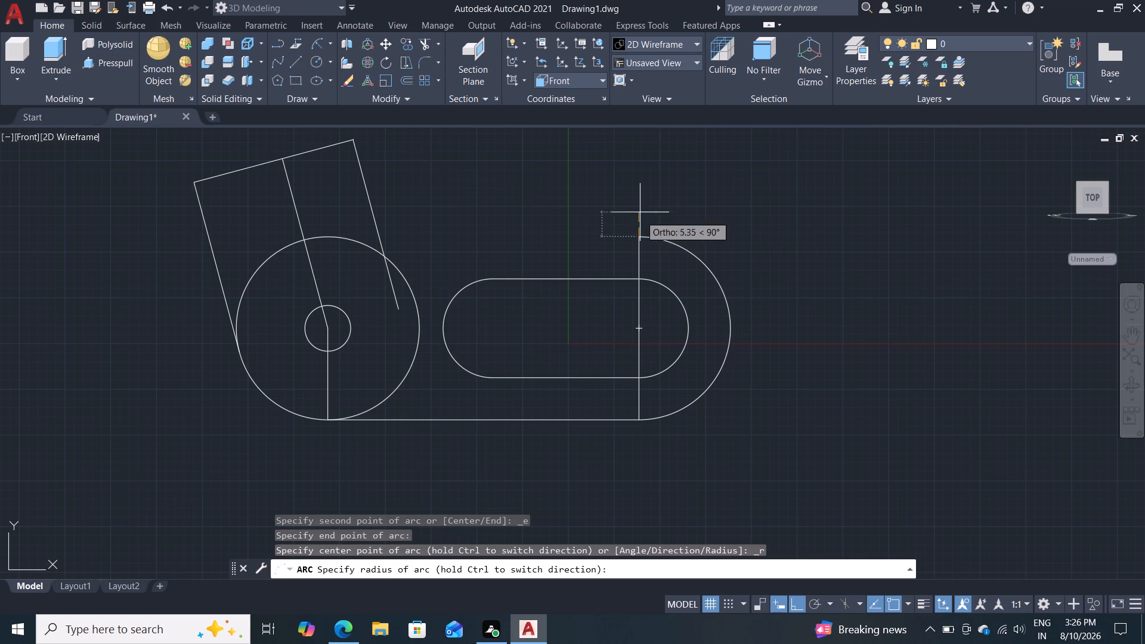
pyautogui.write('100')
pyautogui.press('Return')
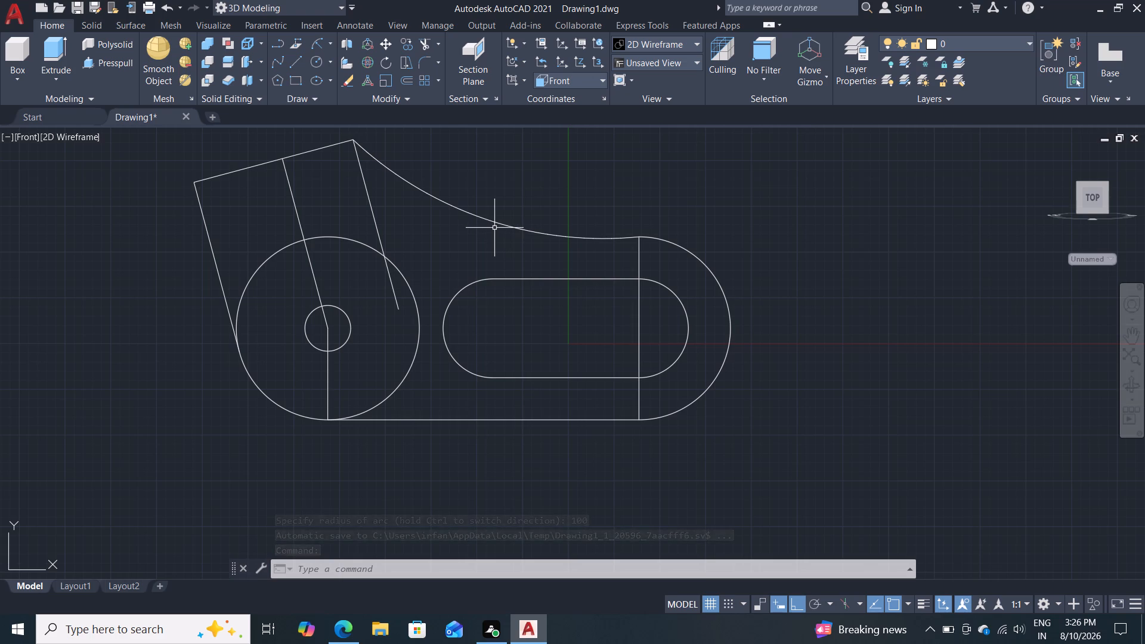
# Trim away the right offset line, the angled centre line, the 25 mm circle's inner portions and the vertical line below the 12.5 mm hole.
pyautogui.write('tr')
pyautogui.press('Return')
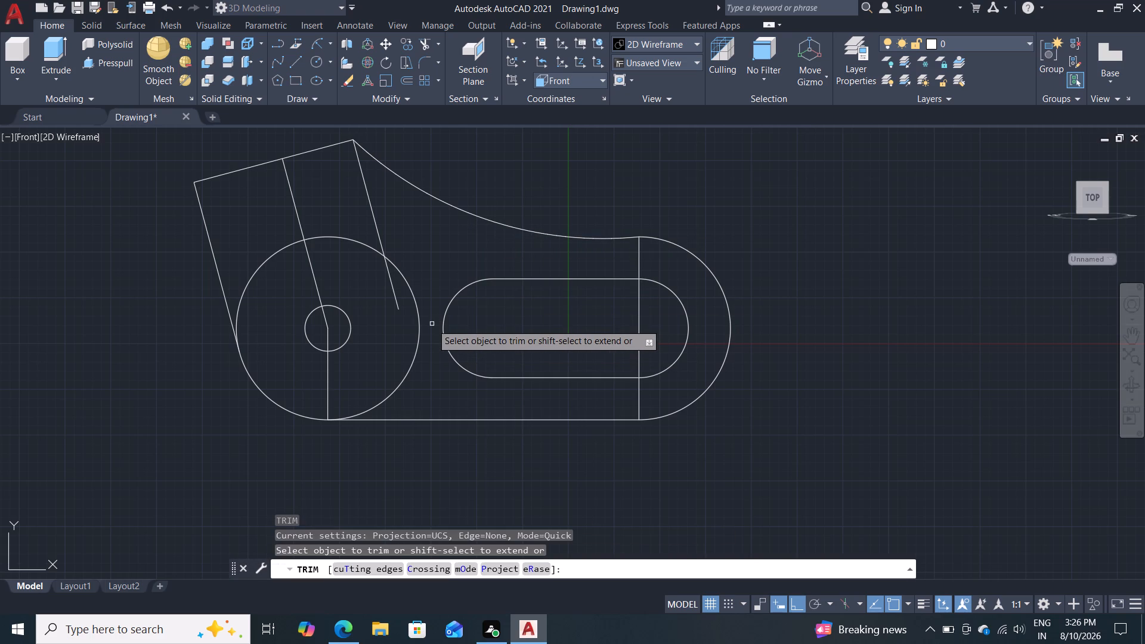
pyautogui.click(394, 295)
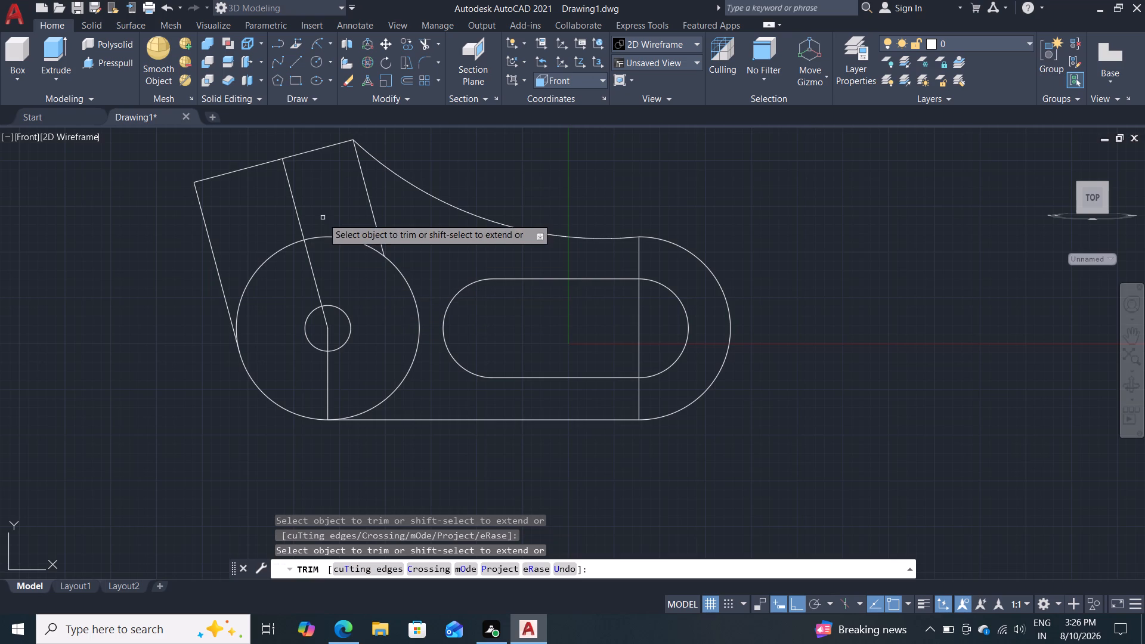
pyautogui.doubleClick(293, 206)
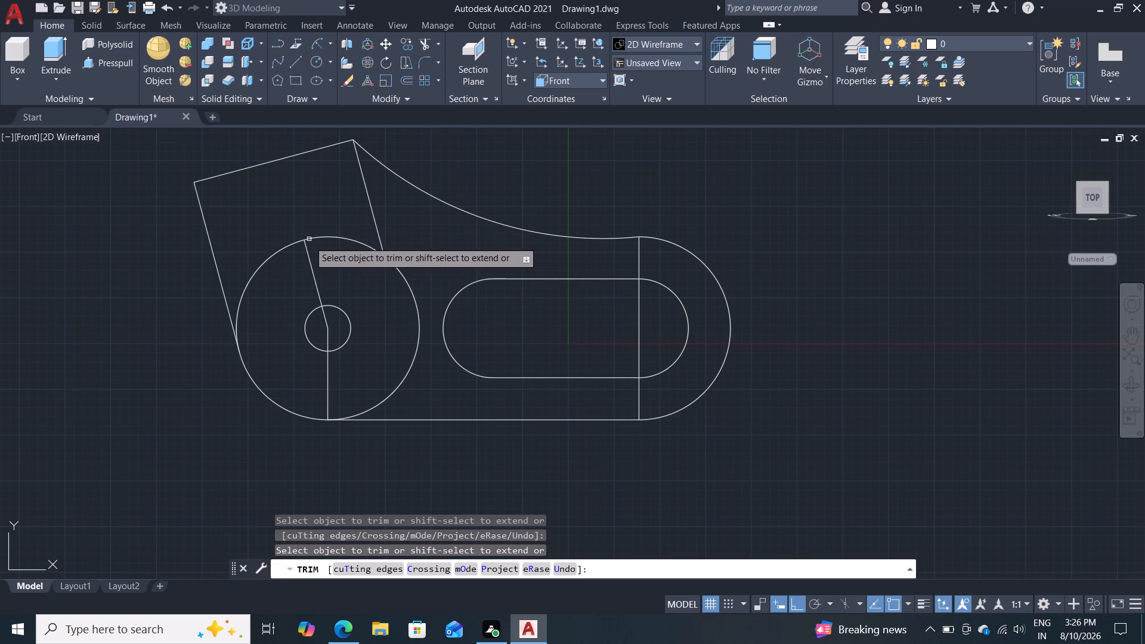
pyautogui.click(323, 237)
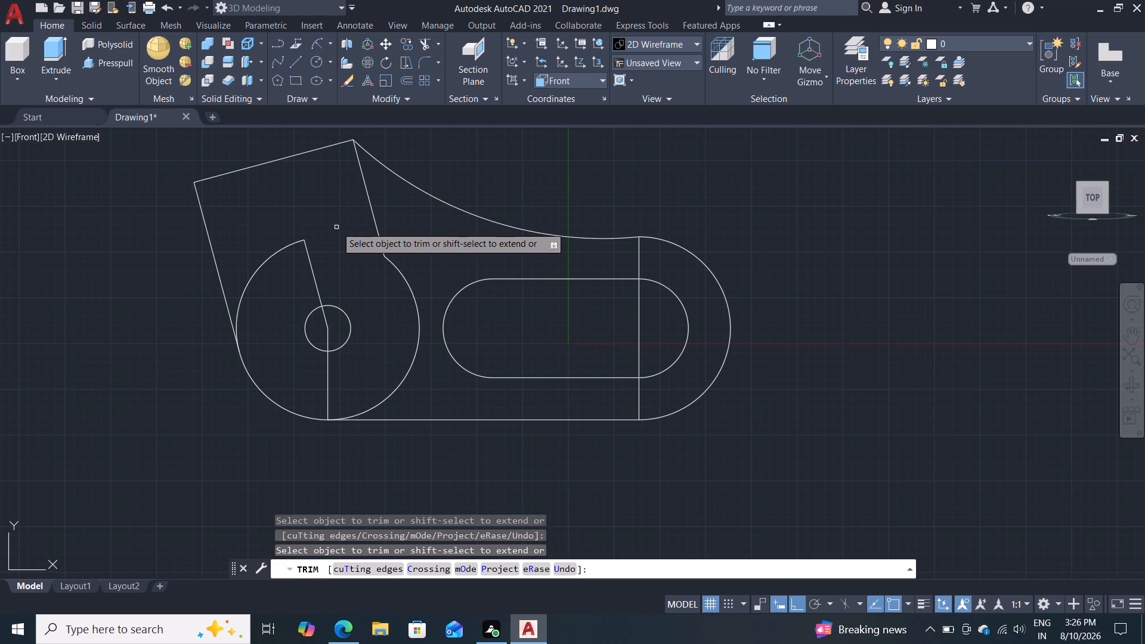
pyautogui.click(370, 200)
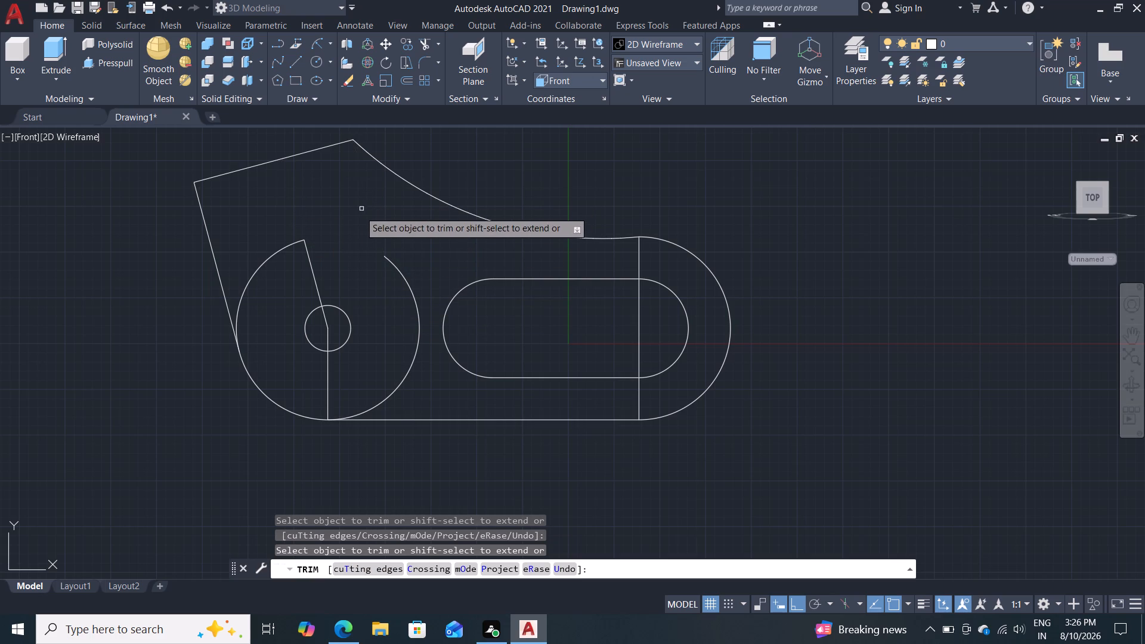
pyautogui.moveTo(343, 224); pyautogui.dragTo(276, 263)
pyautogui.click(276, 263)
pyautogui.click(259, 239)
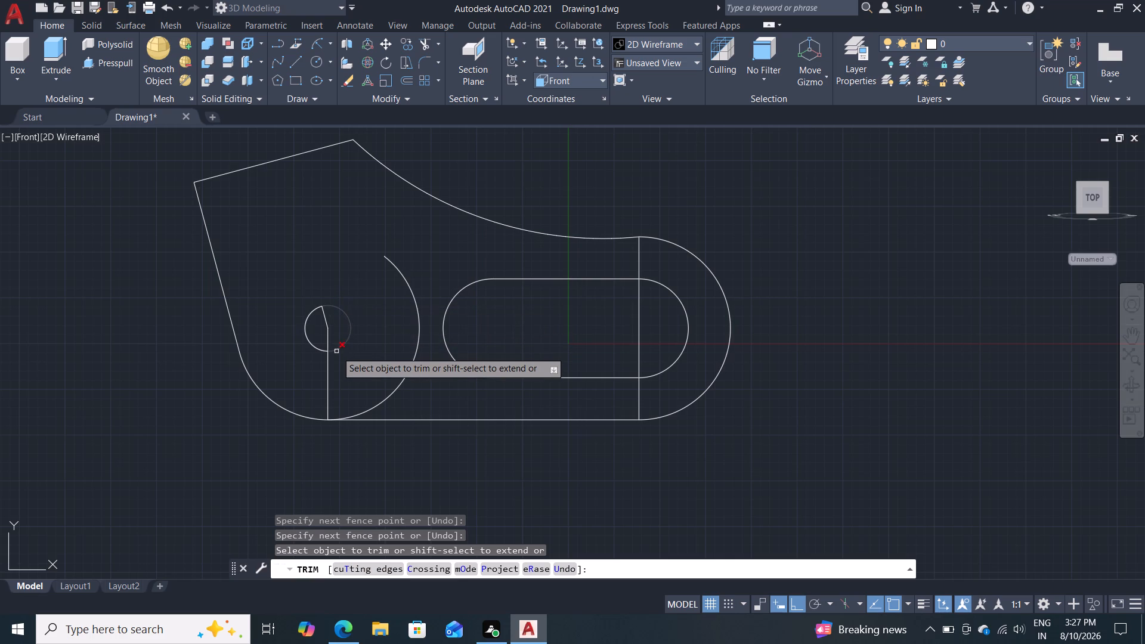
pyautogui.click(330, 335)
pyautogui.click(327, 318)
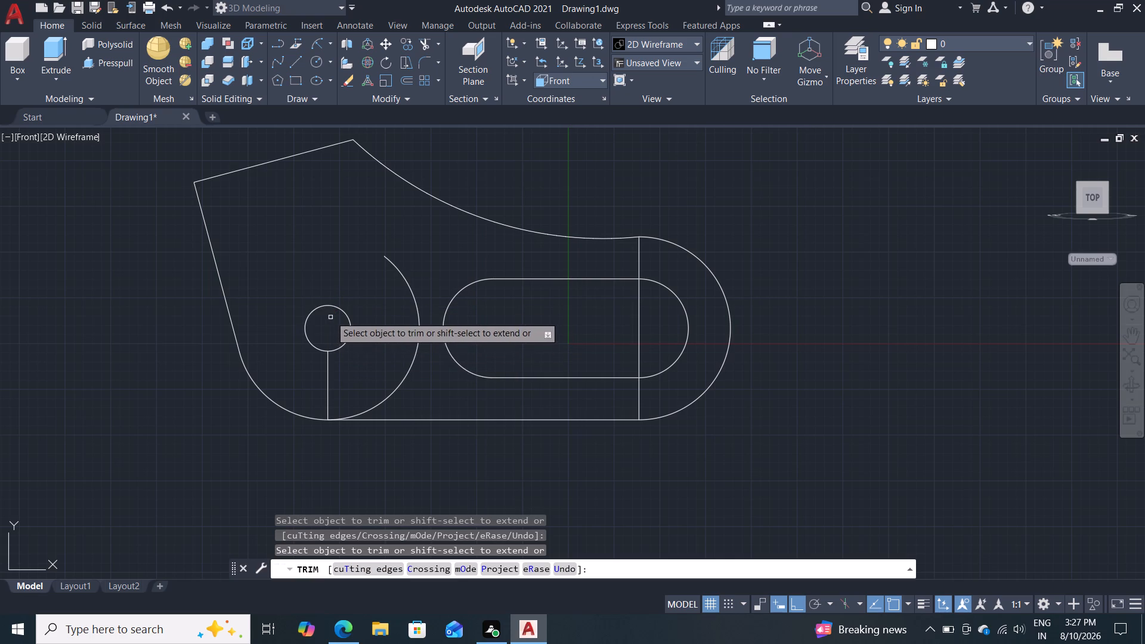
pyautogui.click(410, 287)
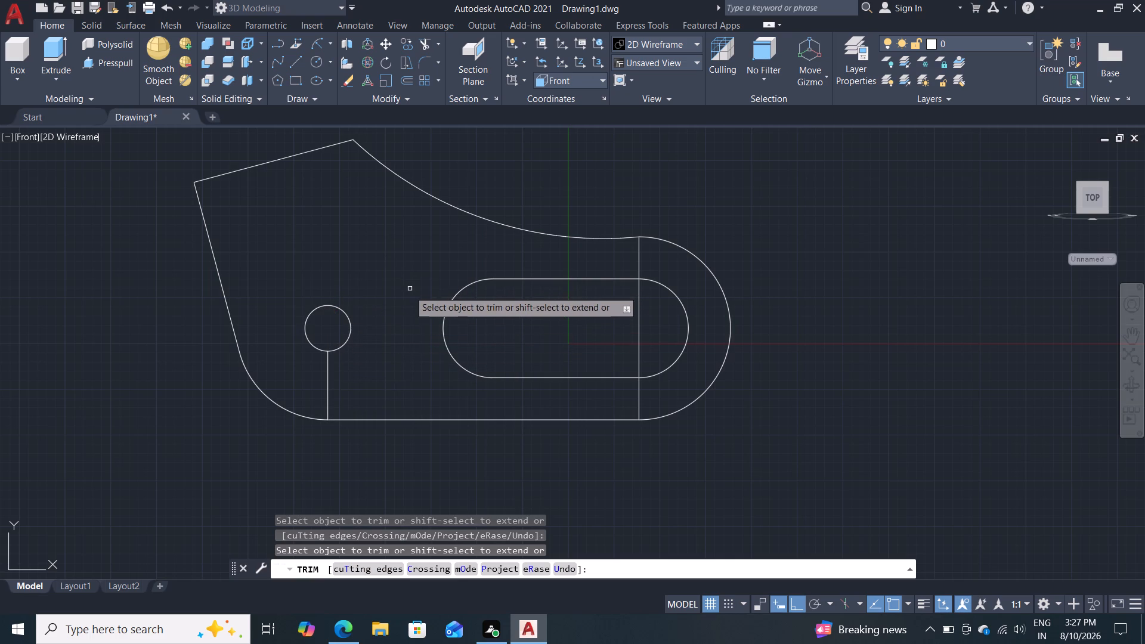
pyautogui.click(328, 380)
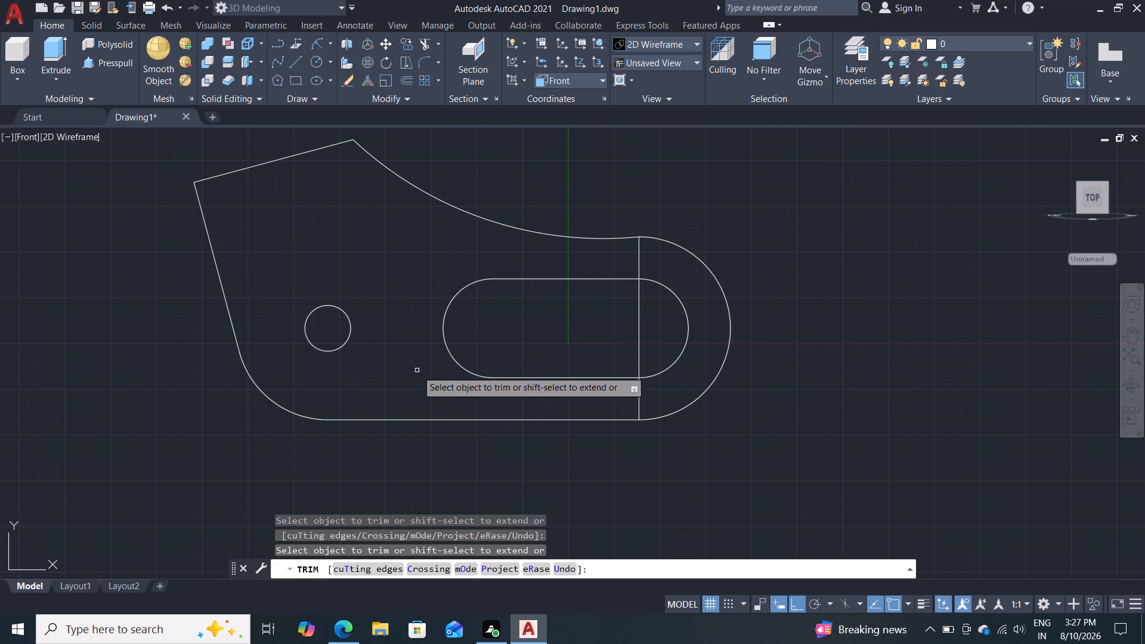
# Trim away all segments of the vertical construction line crossing the slot at the profile's right end.
pyautogui.click(639, 264)
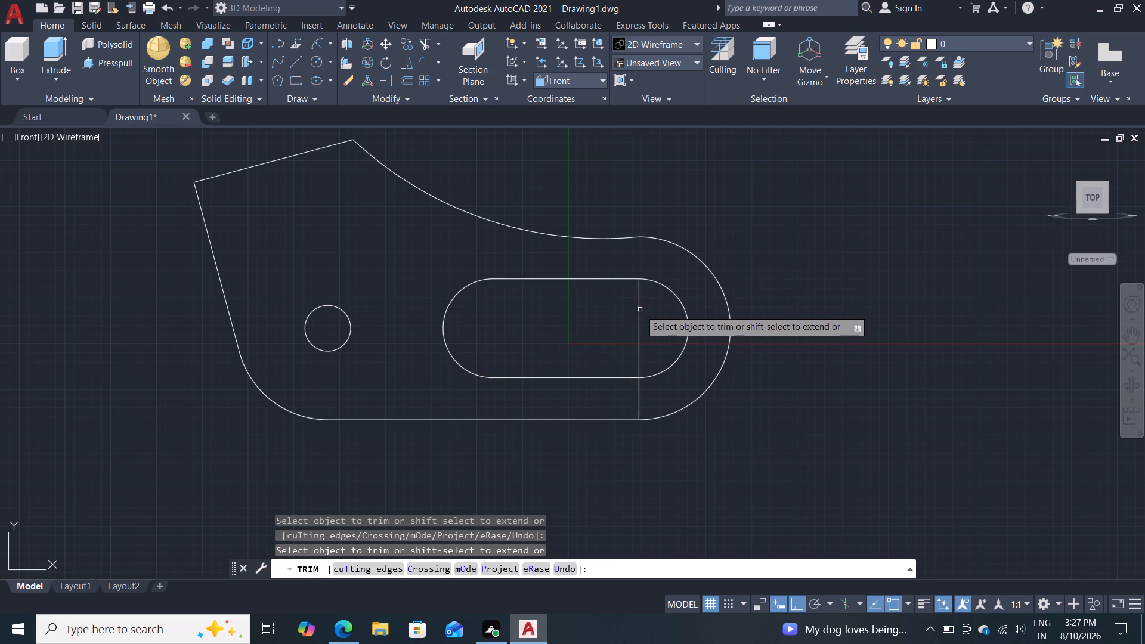
pyautogui.click(642, 308)
pyautogui.click(633, 310)
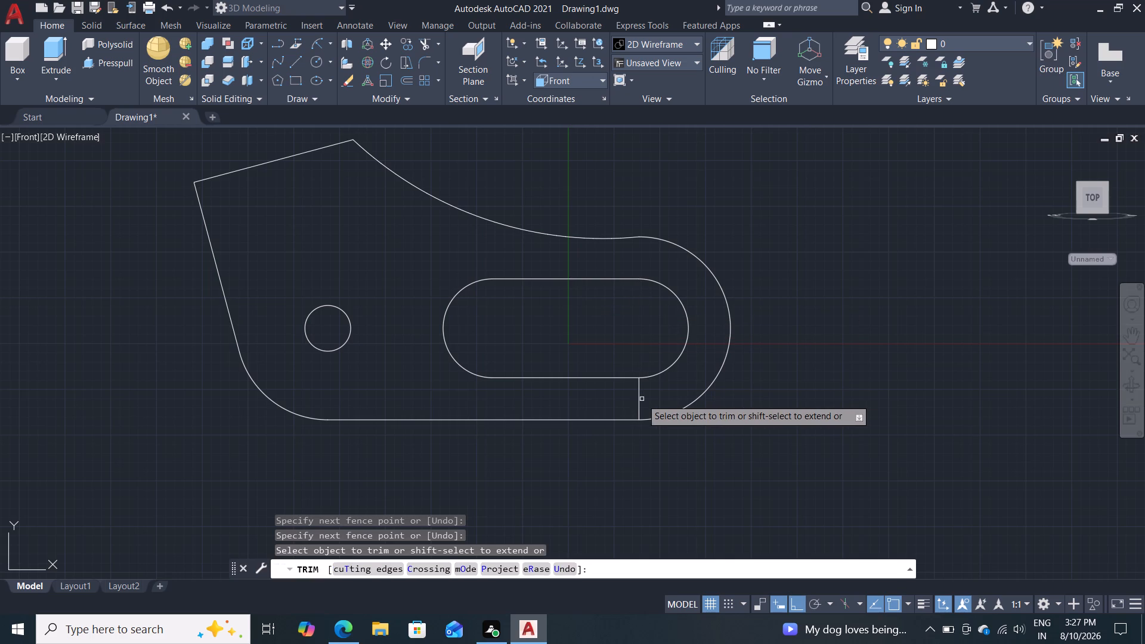
pyautogui.click(640, 399)
pyautogui.press('Escape')
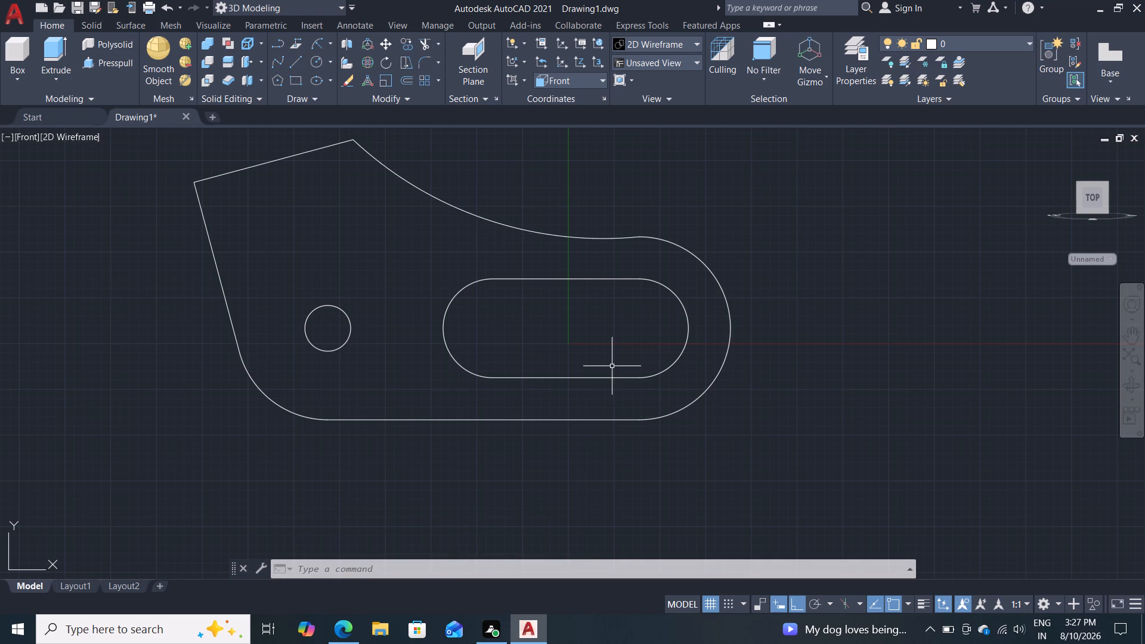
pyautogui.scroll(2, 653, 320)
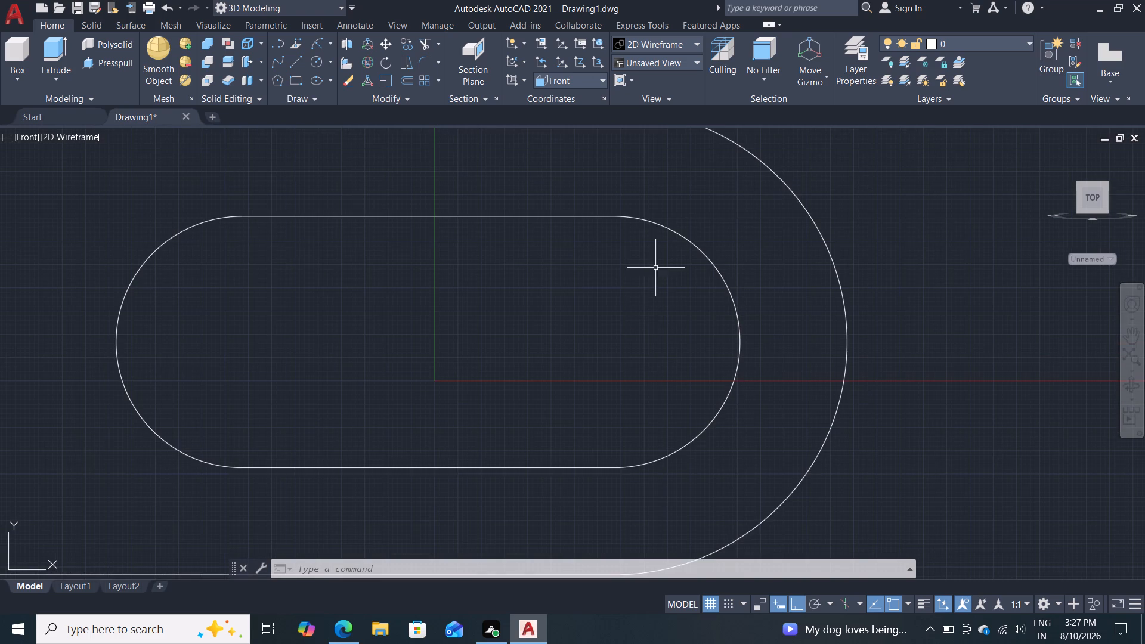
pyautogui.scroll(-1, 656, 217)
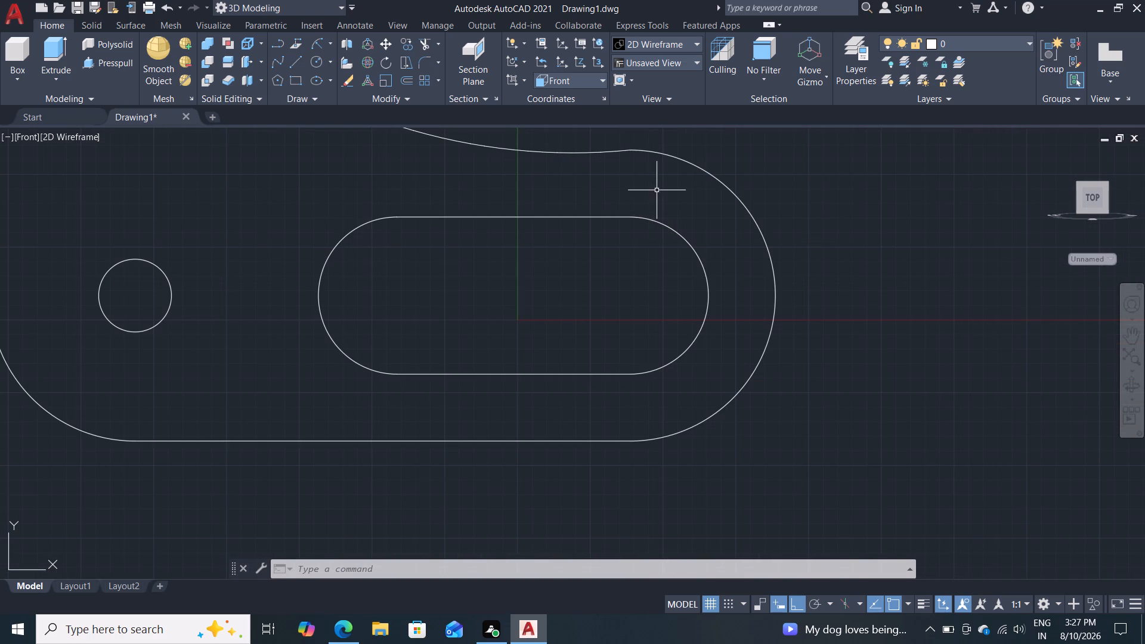
# Offset the straight line closing the arm's upper end outward by 35 mm.
pyautogui.moveTo(657, 190); pyautogui.dragTo(654, 237, button='middle')
pyautogui.scroll(-1, 654, 237)
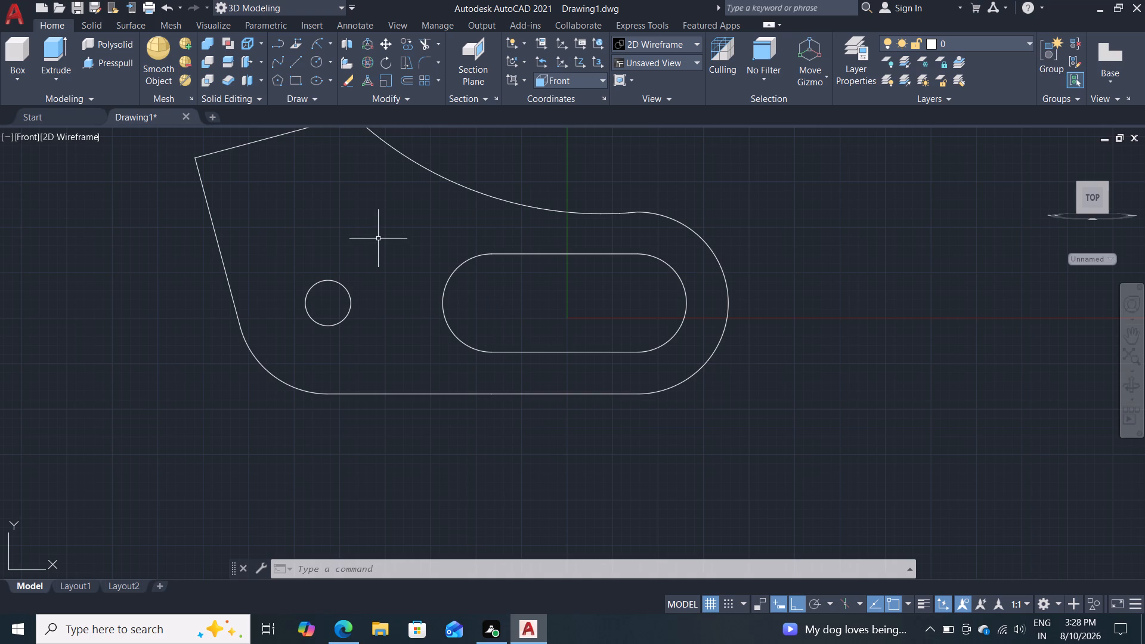
pyautogui.moveTo(378, 239); pyautogui.dragTo(381, 323, button='middle')
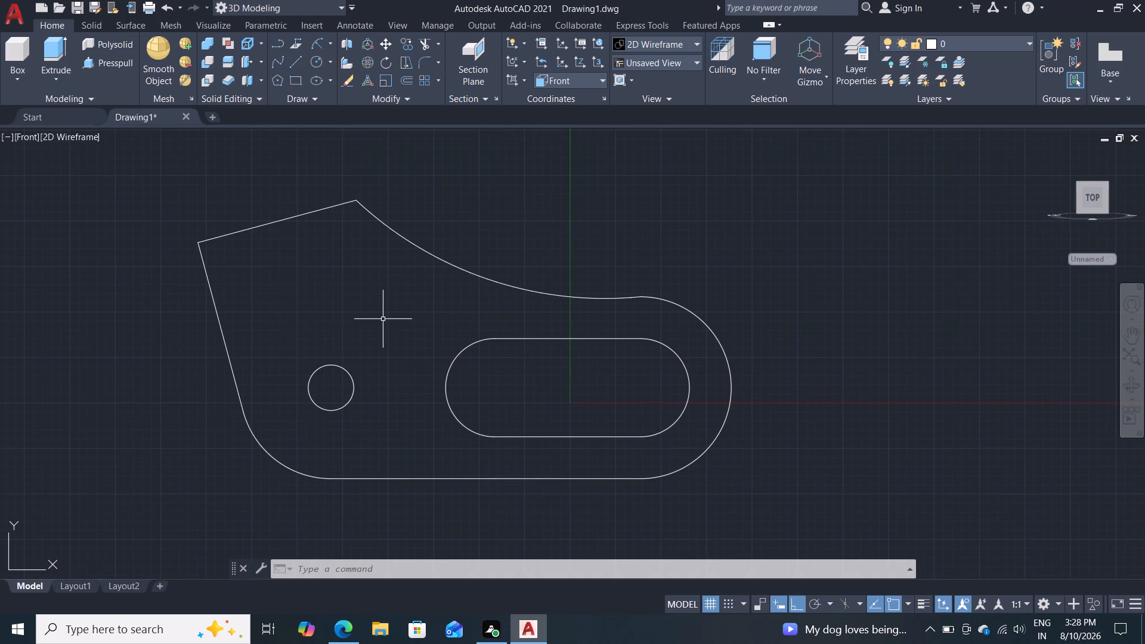
pyautogui.press('o')
pyautogui.press('Return')
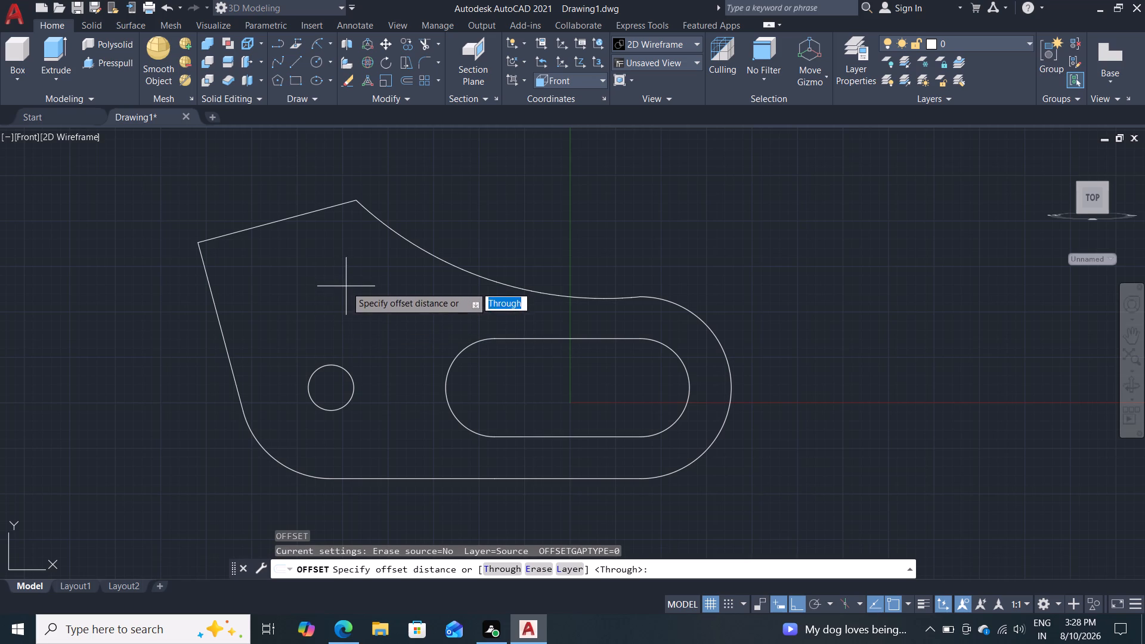
pyautogui.press('Return')
pyautogui.click(317, 209)
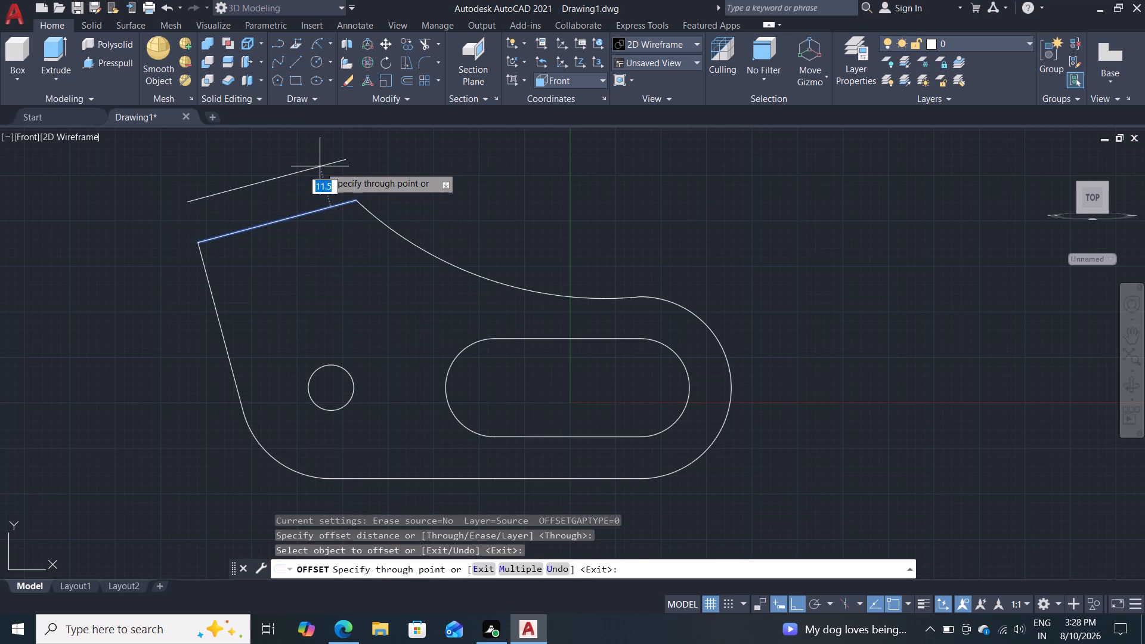
pyautogui.write('35')
pyautogui.press('Return')
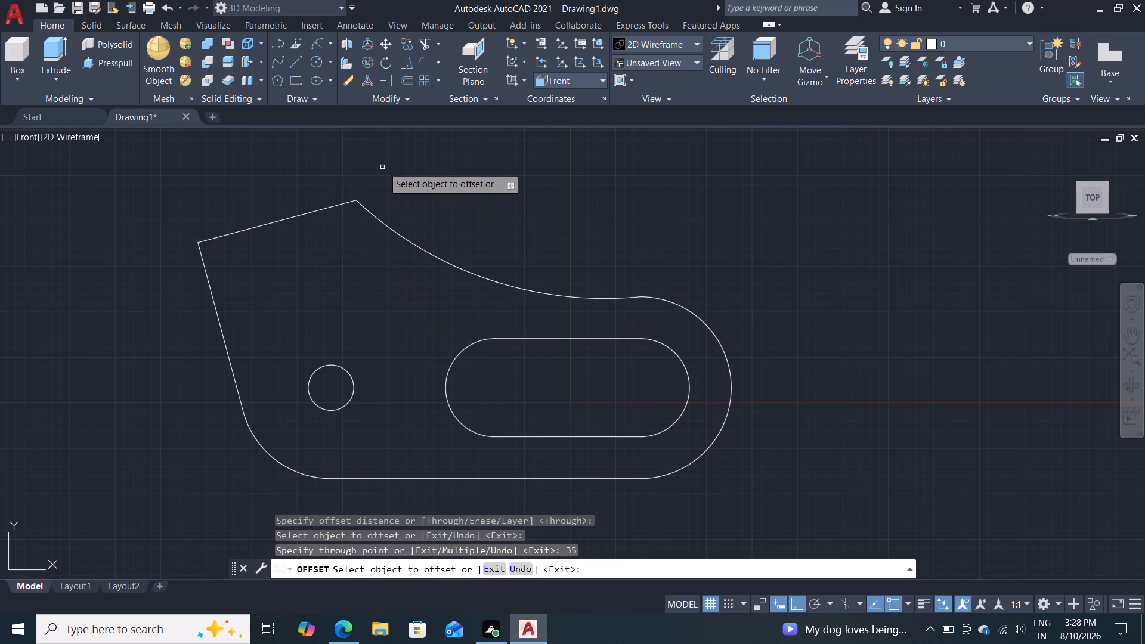
pyautogui.scroll(-3, 388, 171)
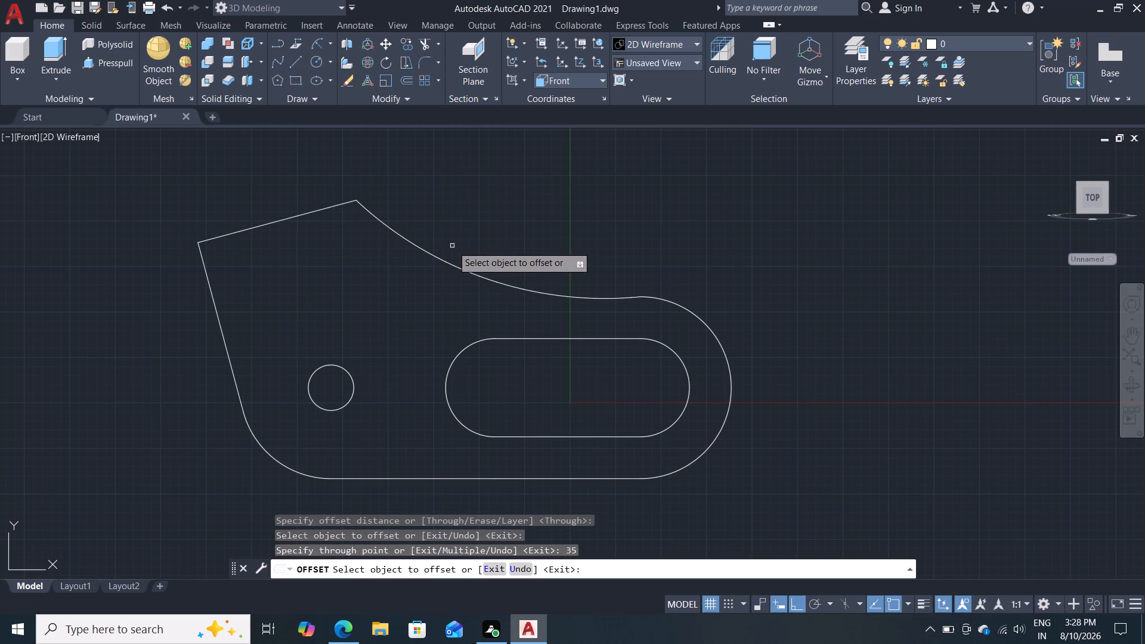
pyautogui.press('Escape')
# Draw a line joining the left end of the arm's closing line to the left end of its offset copy.
pyautogui.moveTo(458, 296); pyautogui.dragTo(482, 373, button='middle')
pyautogui.scroll(1, 485, 360)
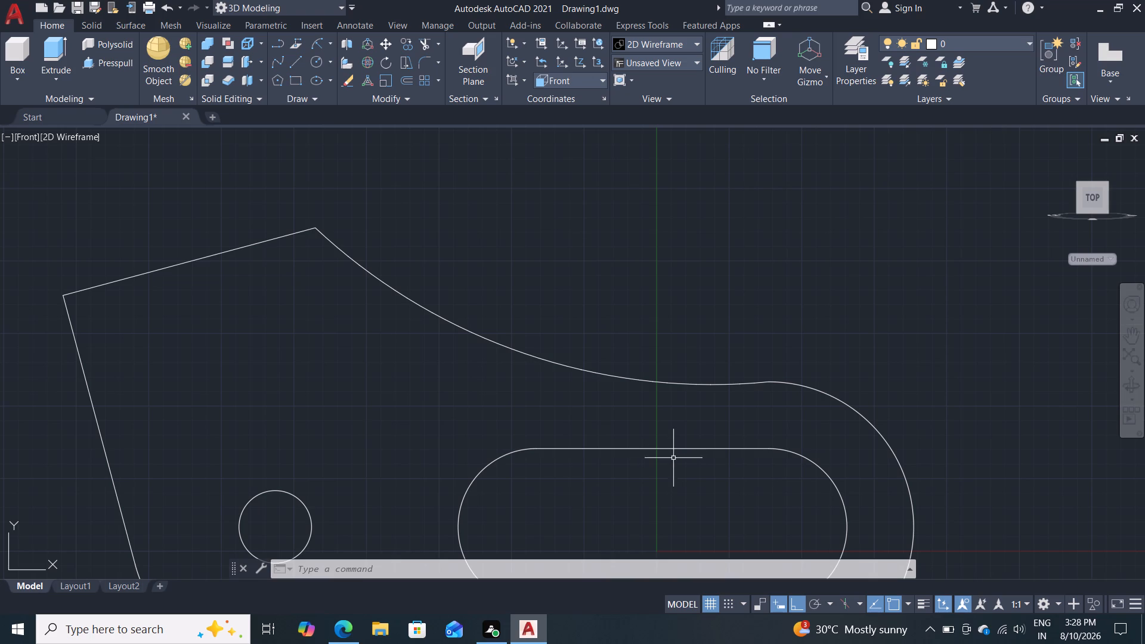
pyautogui.scroll(-2, 669, 370)
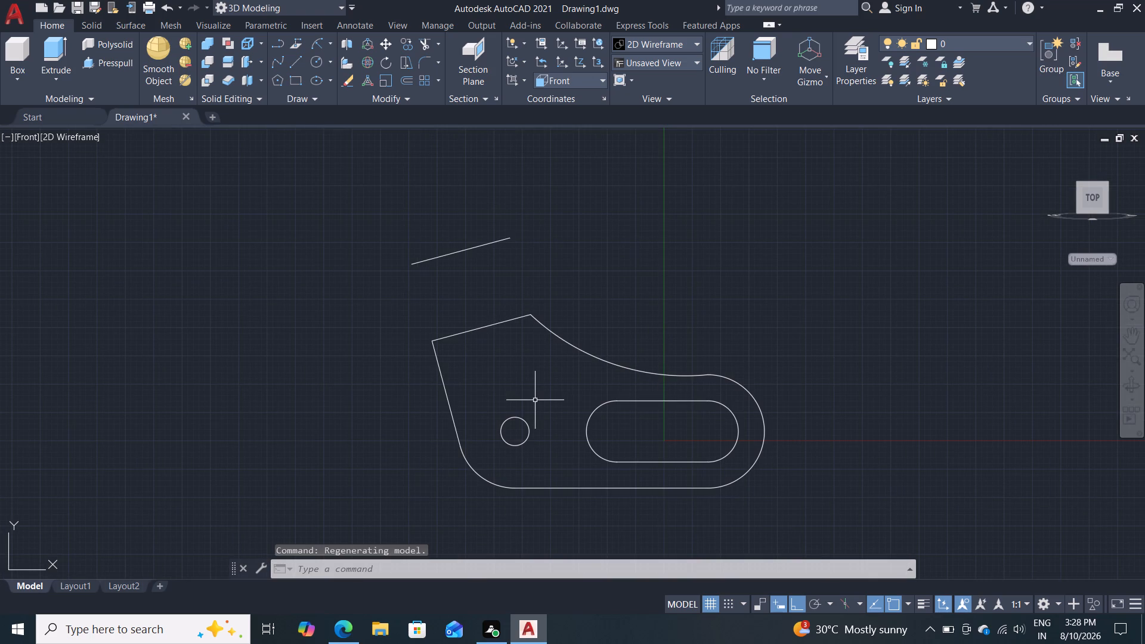
pyautogui.press('l')
pyautogui.press('Return')
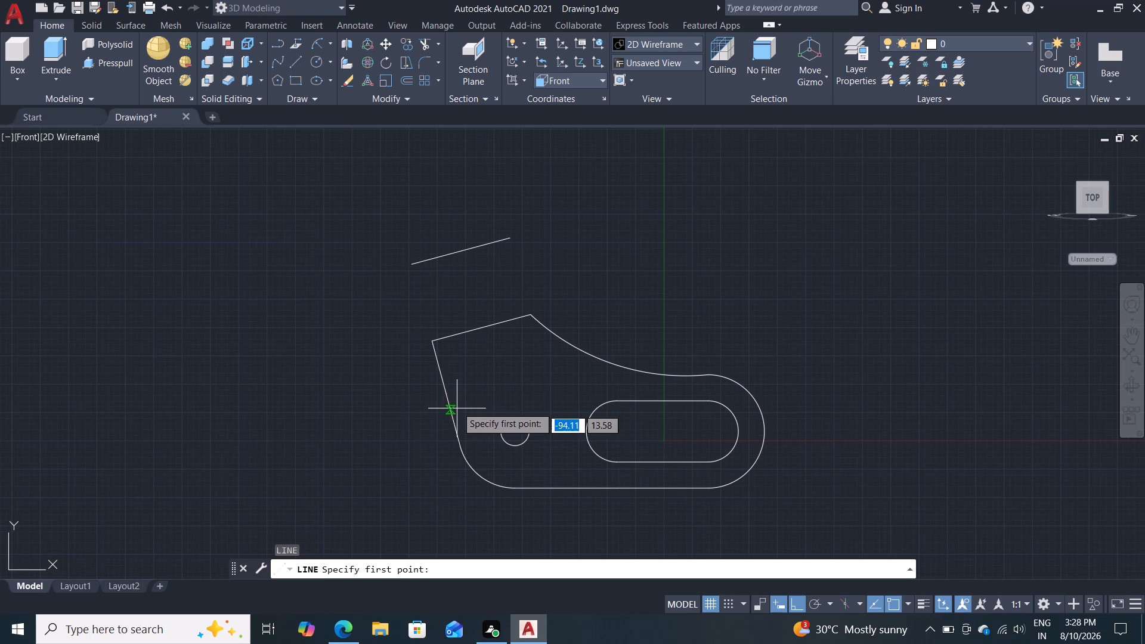
pyautogui.moveTo(431, 339); pyautogui.dragTo(431, 333)
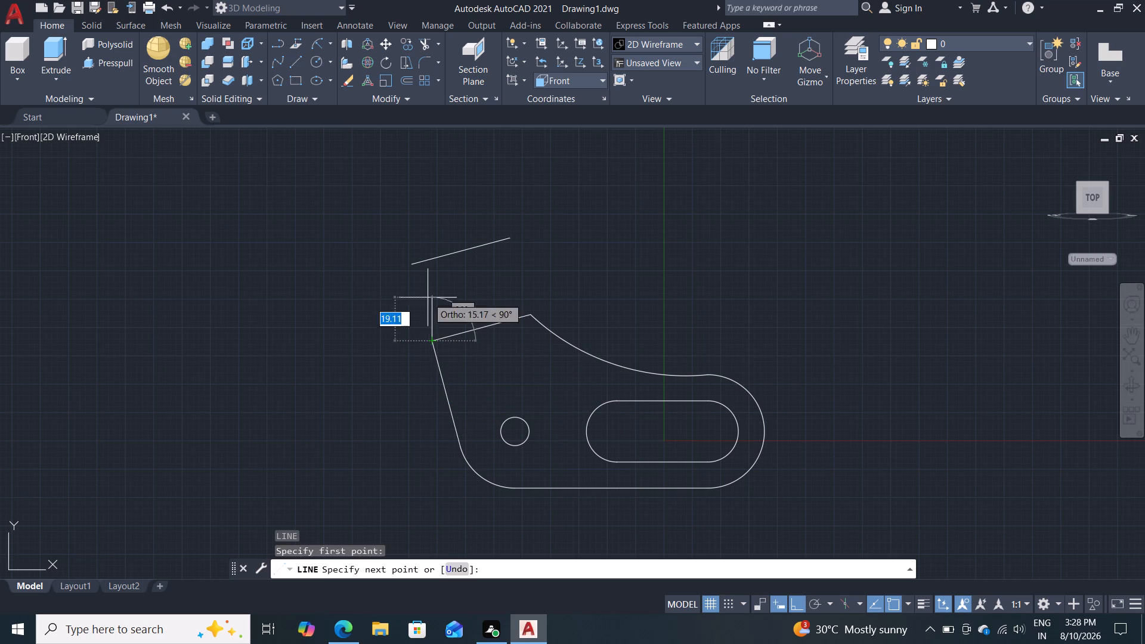
pyautogui.click(410, 265)
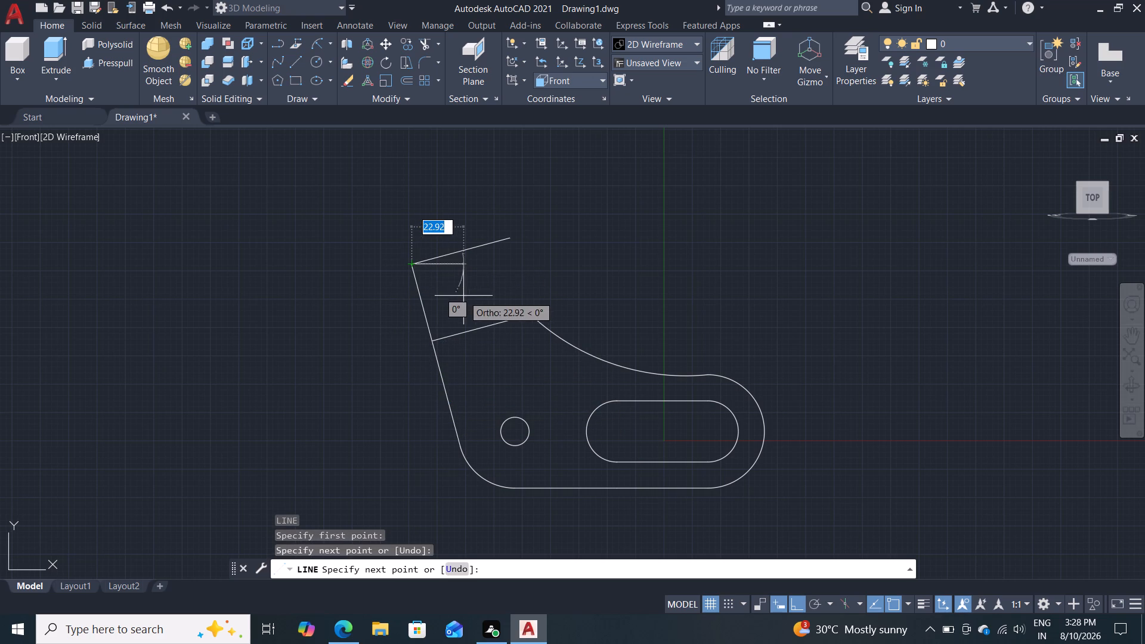
pyautogui.press('Escape')
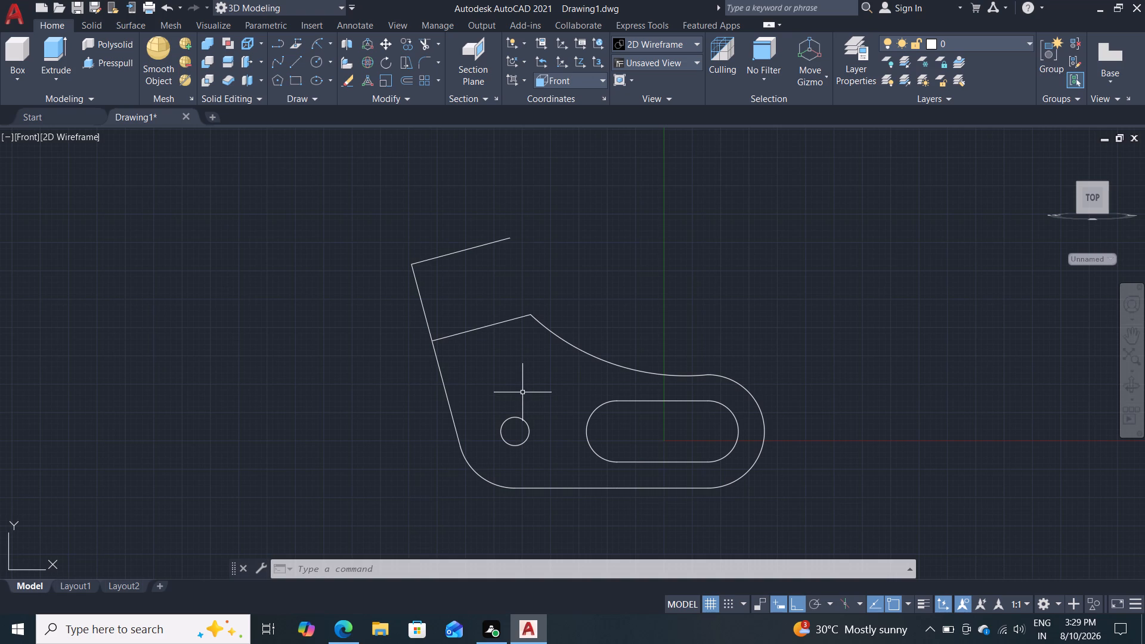
# Offset the new left side line inward by 20 mm, and offset that copy another 20 mm in the same direction.
pyautogui.press('o')
pyautogui.press('Return')
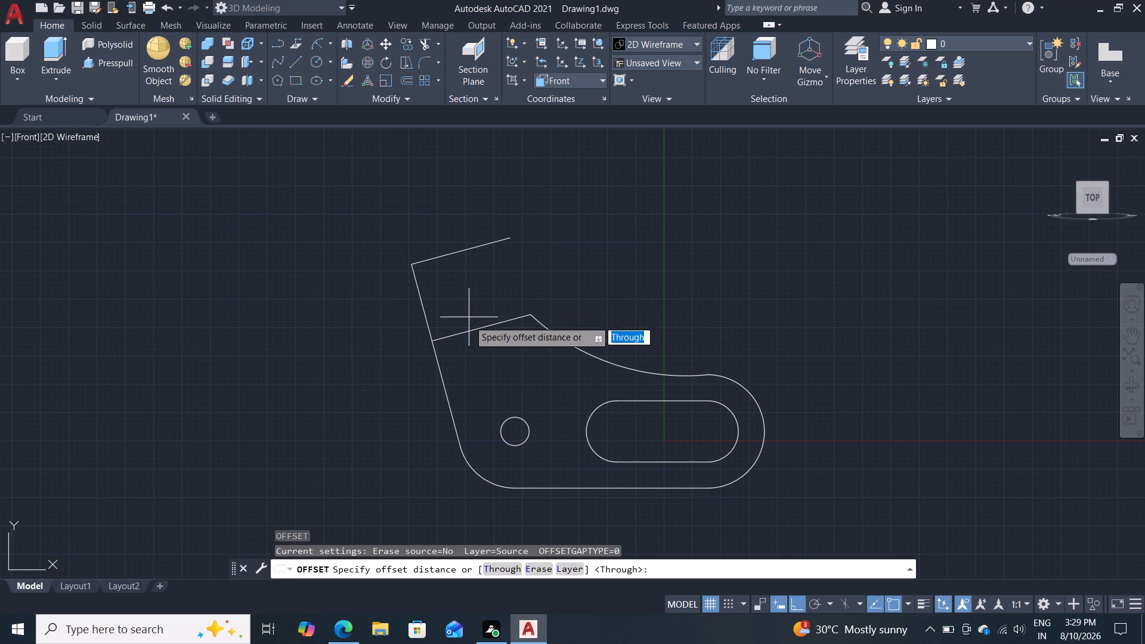
pyautogui.press('Return')
pyautogui.click(421, 300)
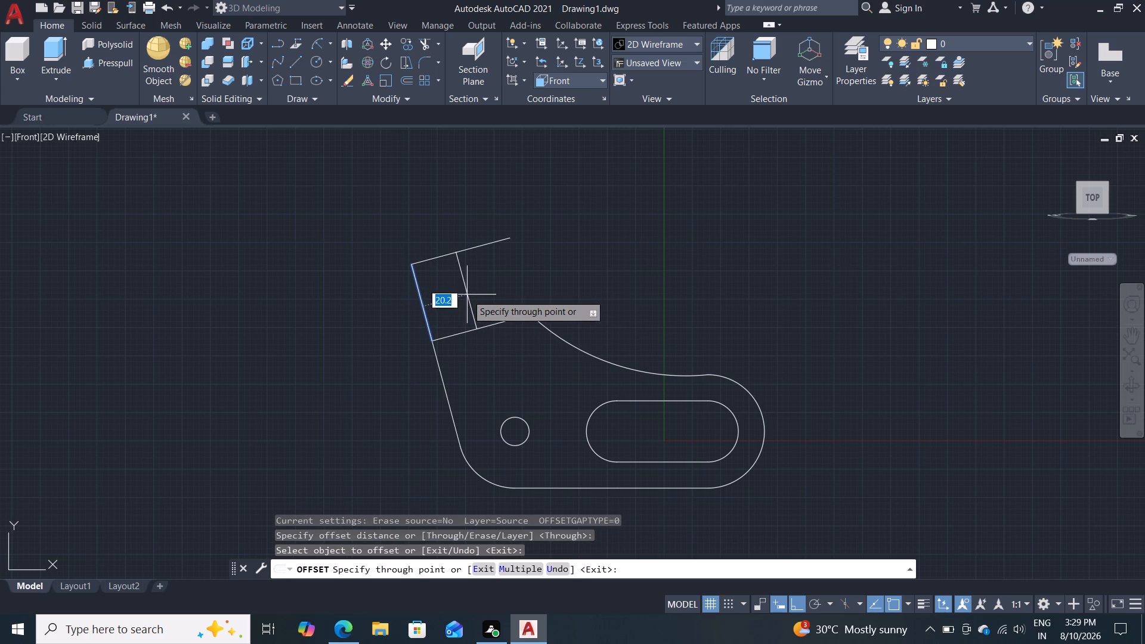
pyautogui.write('20')
pyautogui.press('Return')
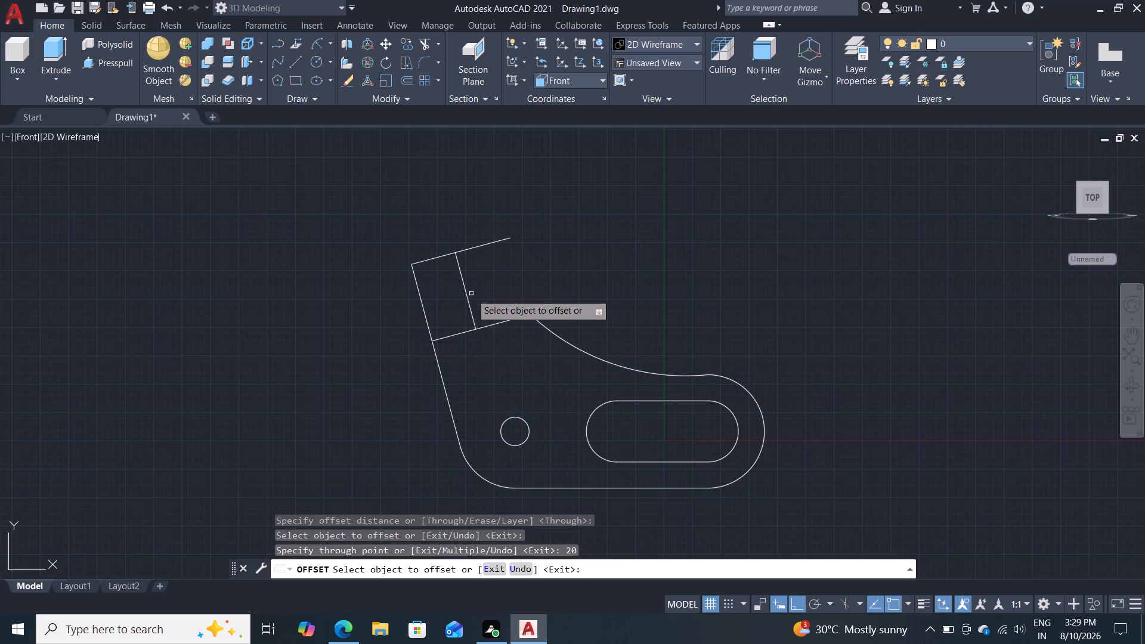
pyautogui.click(463, 290)
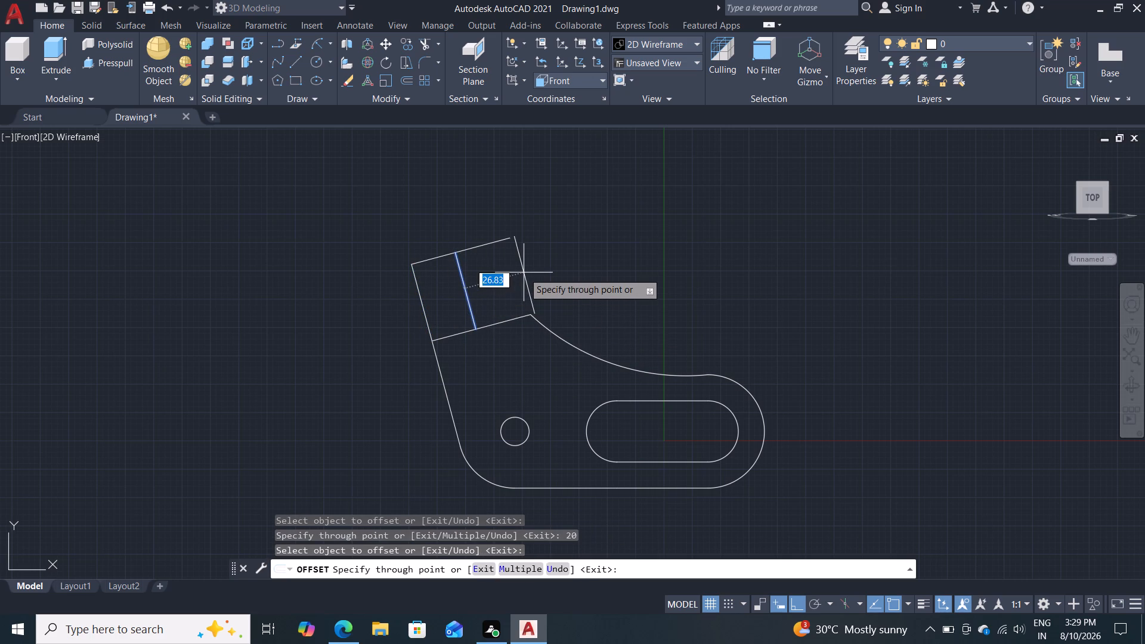
pyautogui.write('20')
pyautogui.press('Return')
pyautogui.press('Escape')
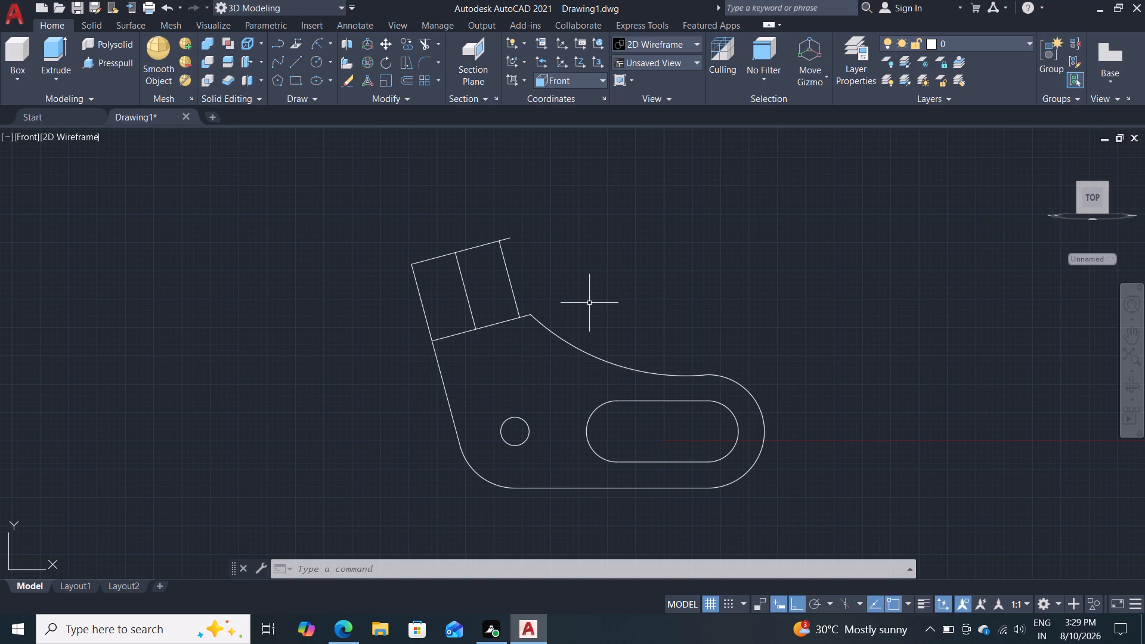
# Draw a circle of about 20 mm radius centred on the upper end of the middle offset line.
pyautogui.press('c')
pyautogui.press('Return')
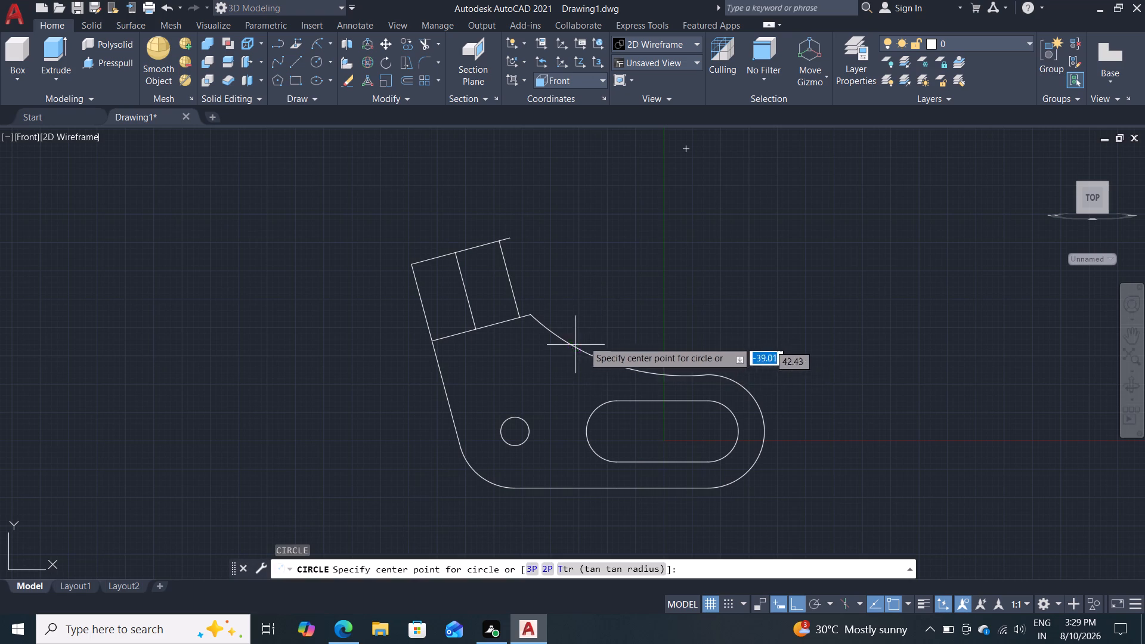
pyautogui.click(454, 255)
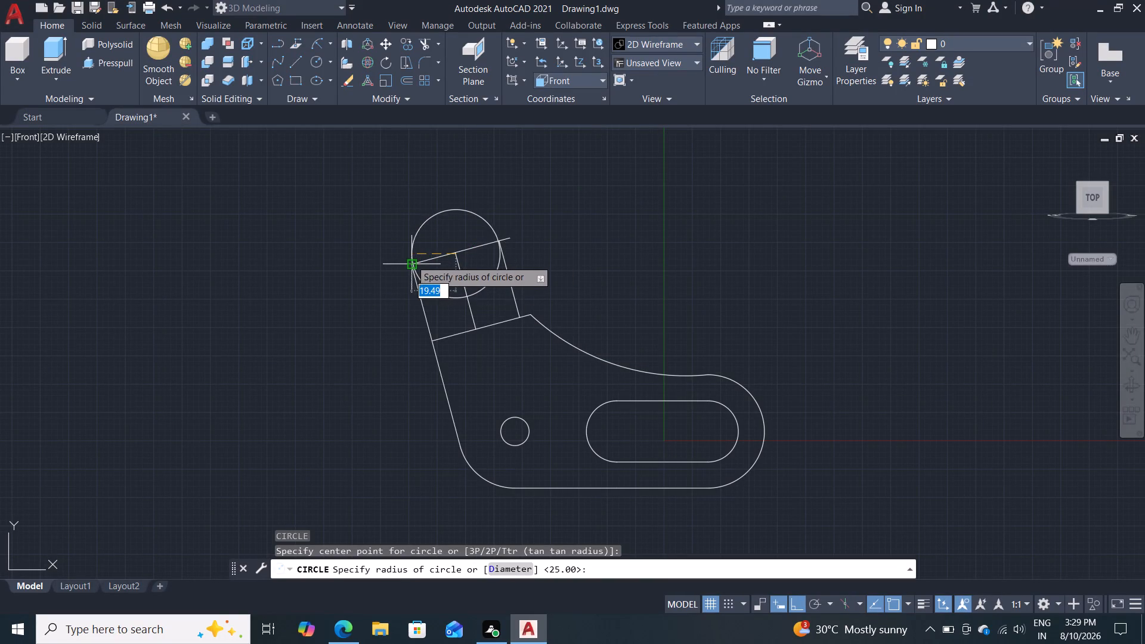
pyautogui.doubleClick(411, 260)
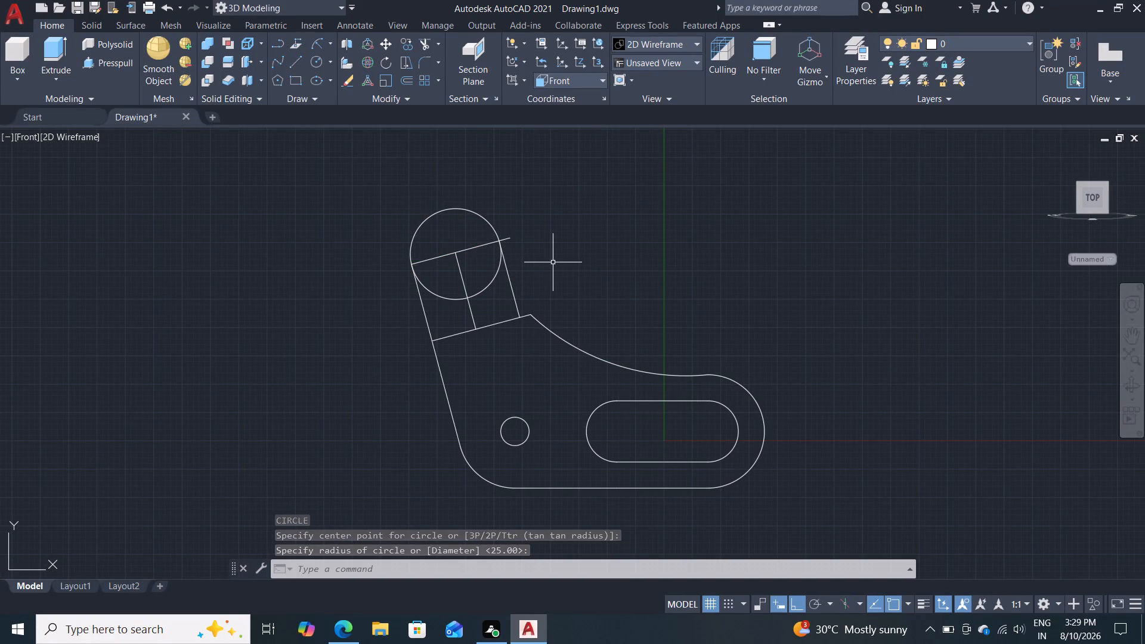
# Draw a concentric circle of diameter 16 mm at the centre of the arm's upper circle.
pyautogui.press('c')
pyautogui.press('Return')
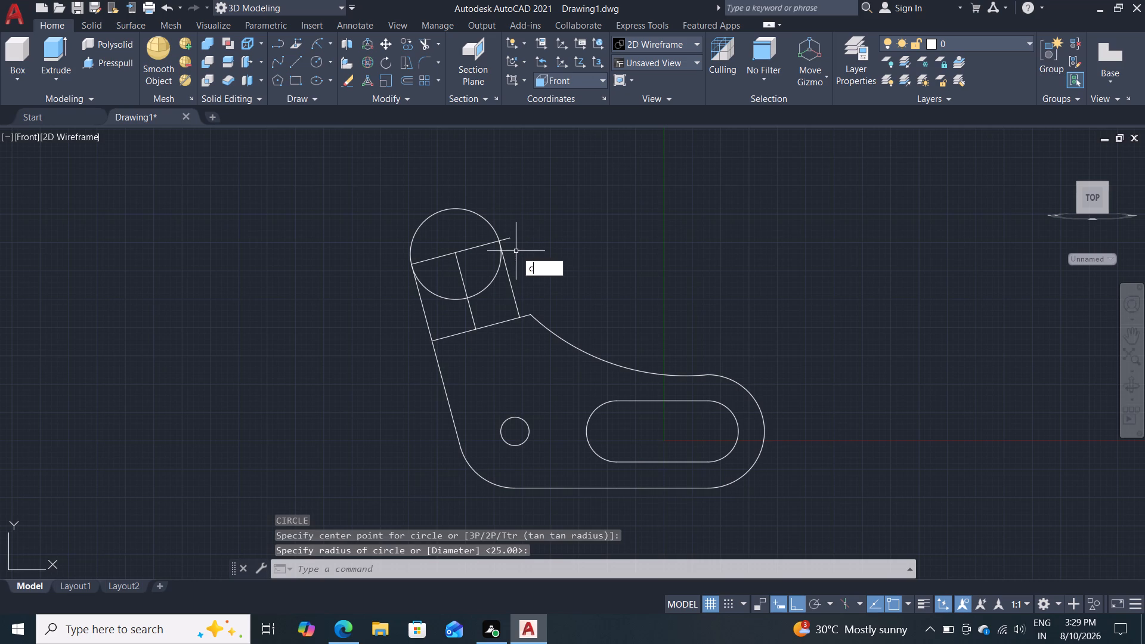
pyautogui.click(456, 252)
pyautogui.press('d')
pyautogui.press('Return')
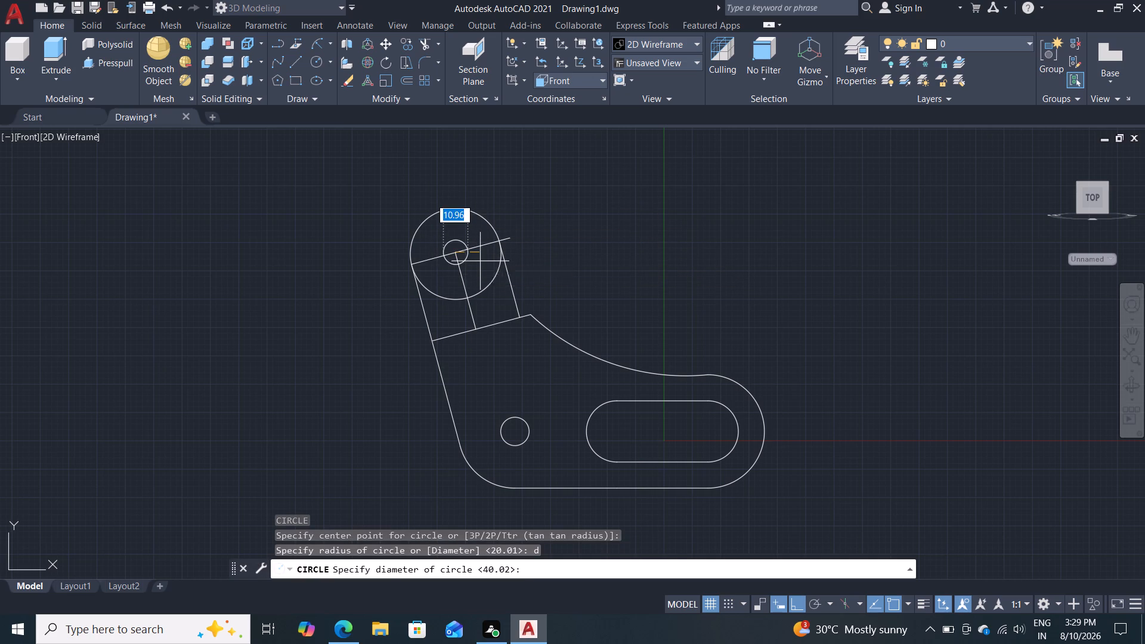
pyautogui.write('16')
pyautogui.press('Return')
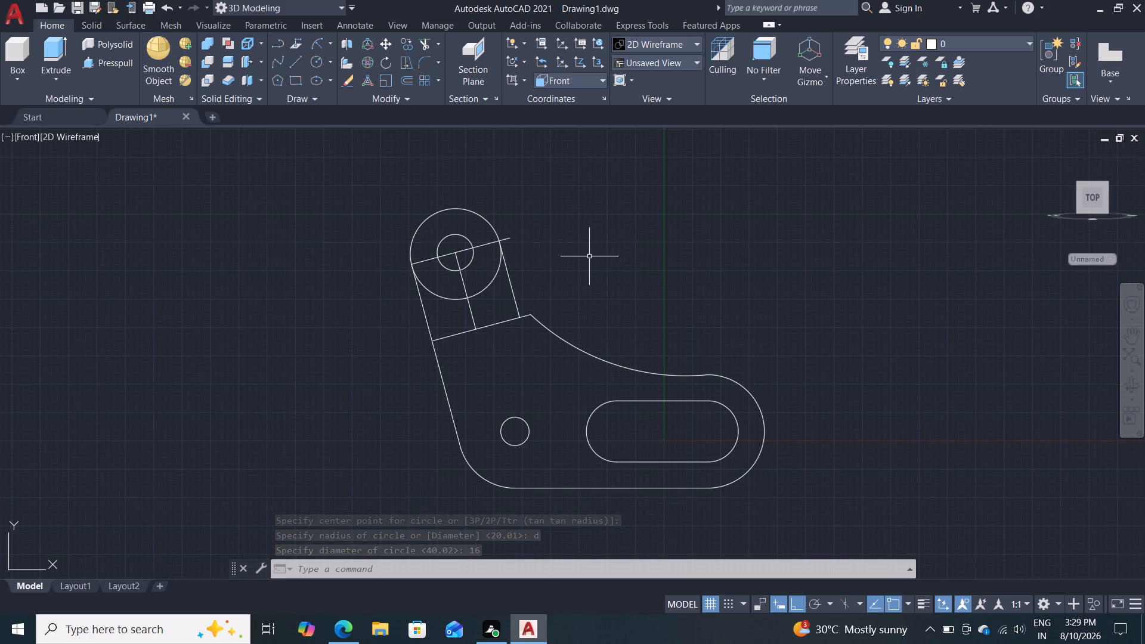
# Trim away the upper cross line with its overhang, the middle line and the large circle's lower arc inside the arm.
pyautogui.write('tr')
pyautogui.press('Return')
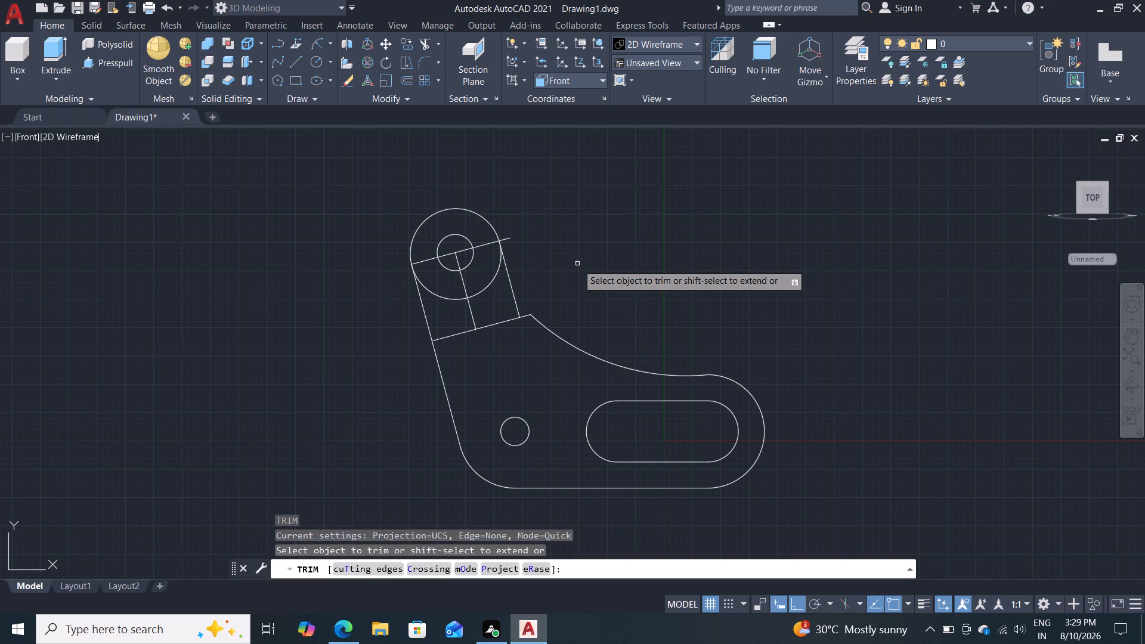
pyautogui.click(508, 239)
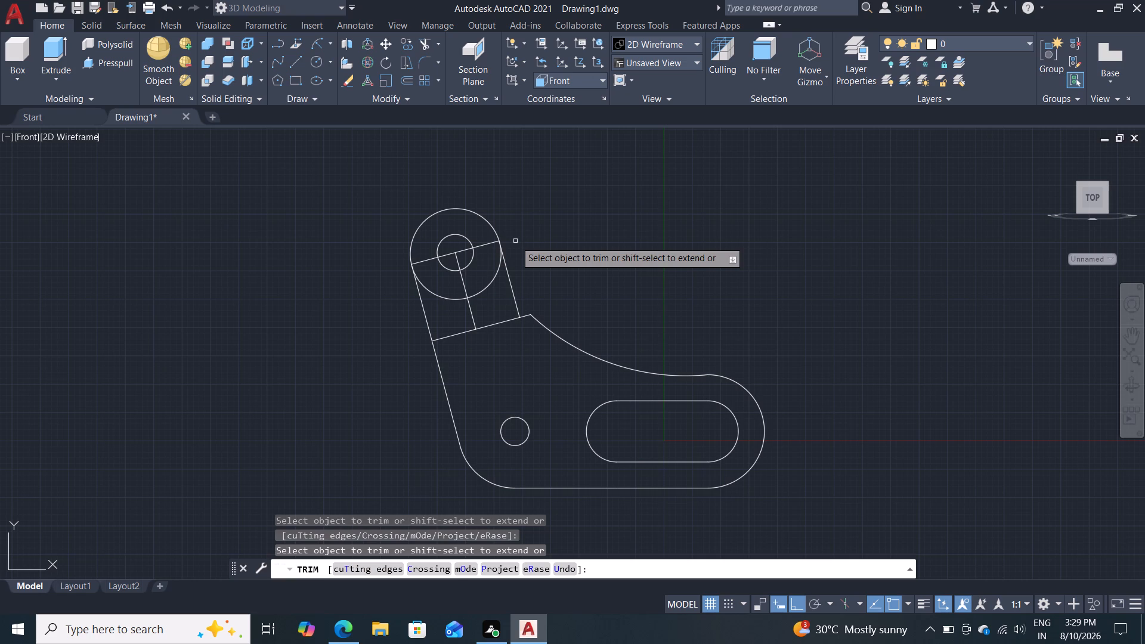
pyautogui.click(495, 275)
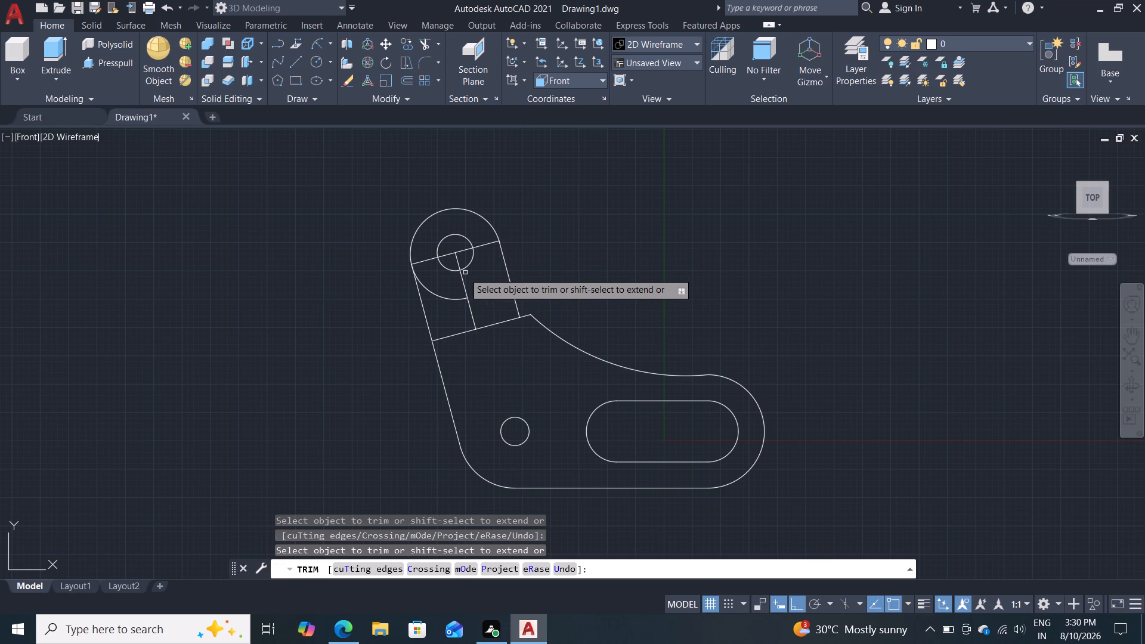
pyautogui.click(460, 273)
pyautogui.click(454, 259)
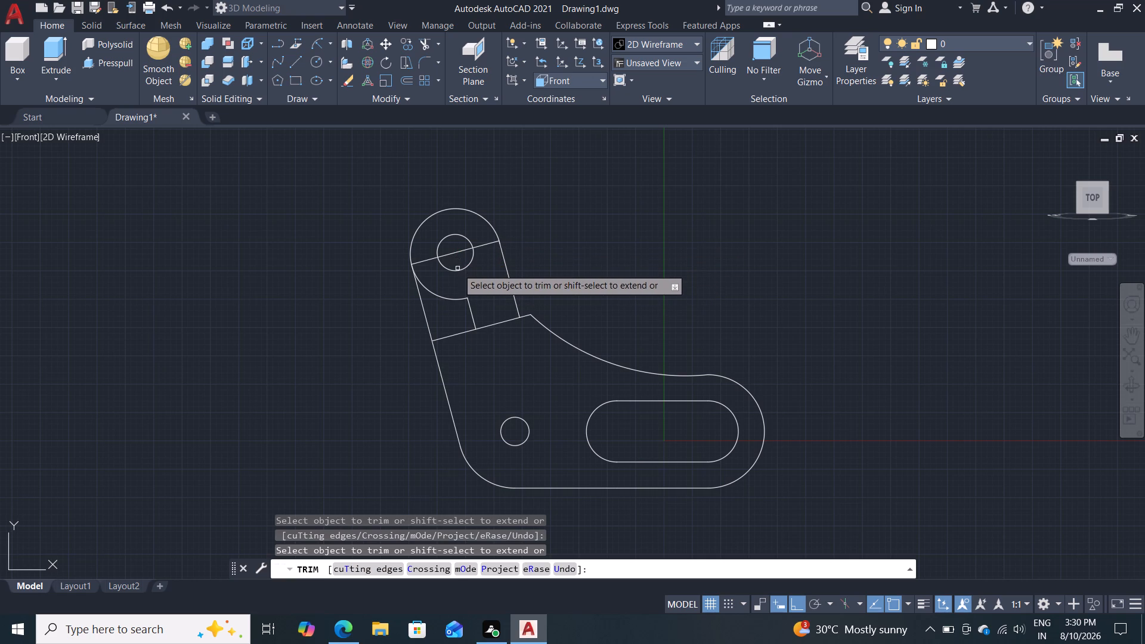
pyautogui.click(449, 298)
pyautogui.click(468, 302)
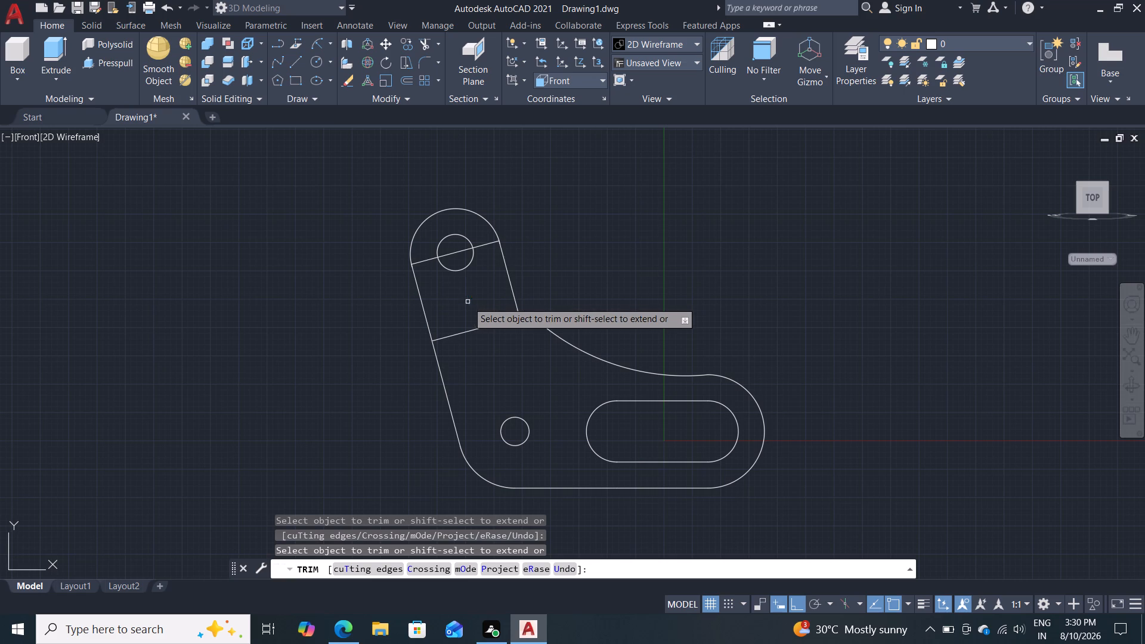
pyautogui.doubleClick(429, 261)
pyautogui.click(456, 252)
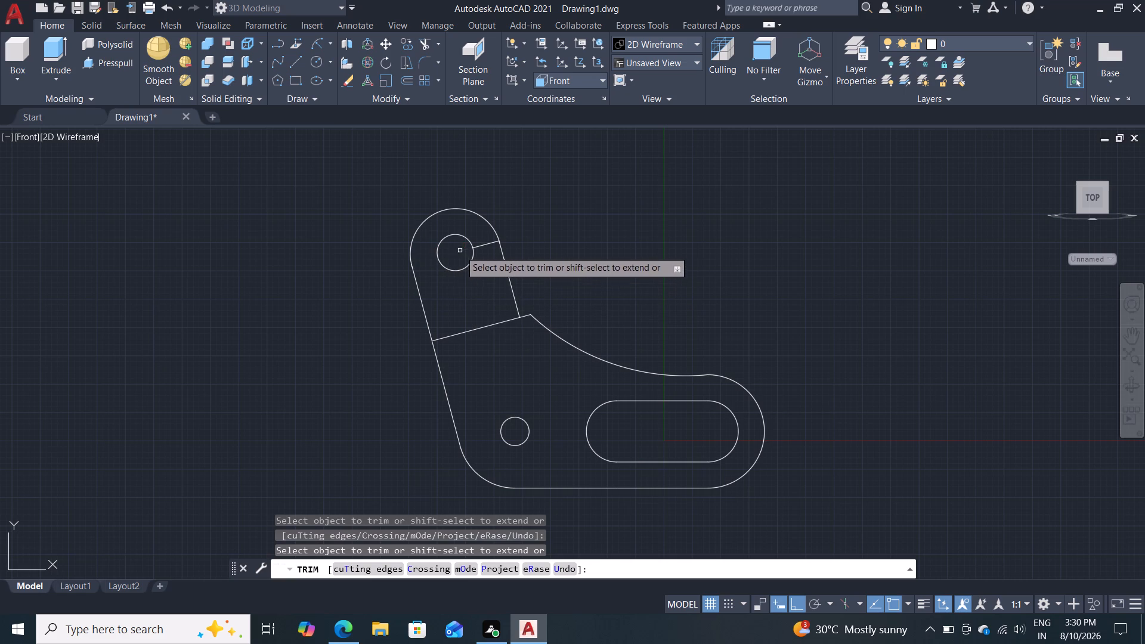
pyautogui.doubleClick(483, 246)
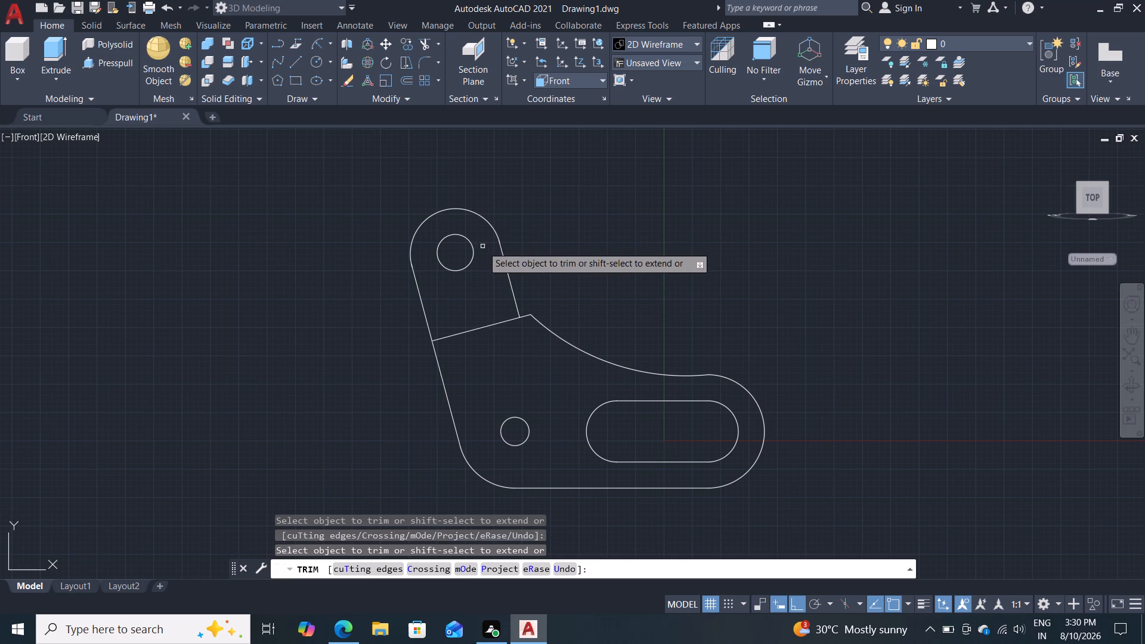
pyautogui.press('Escape')
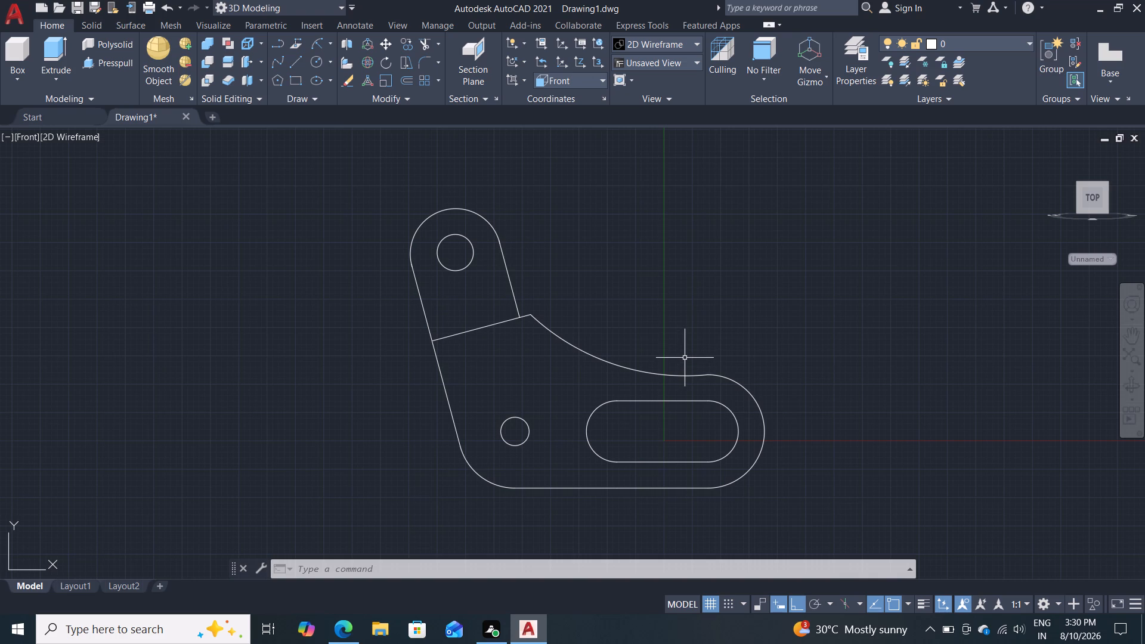
# Draw a vertical line about 72 mm long upward from the centre of the slot's left end arc.
pyautogui.press('l')
pyautogui.press('Return')
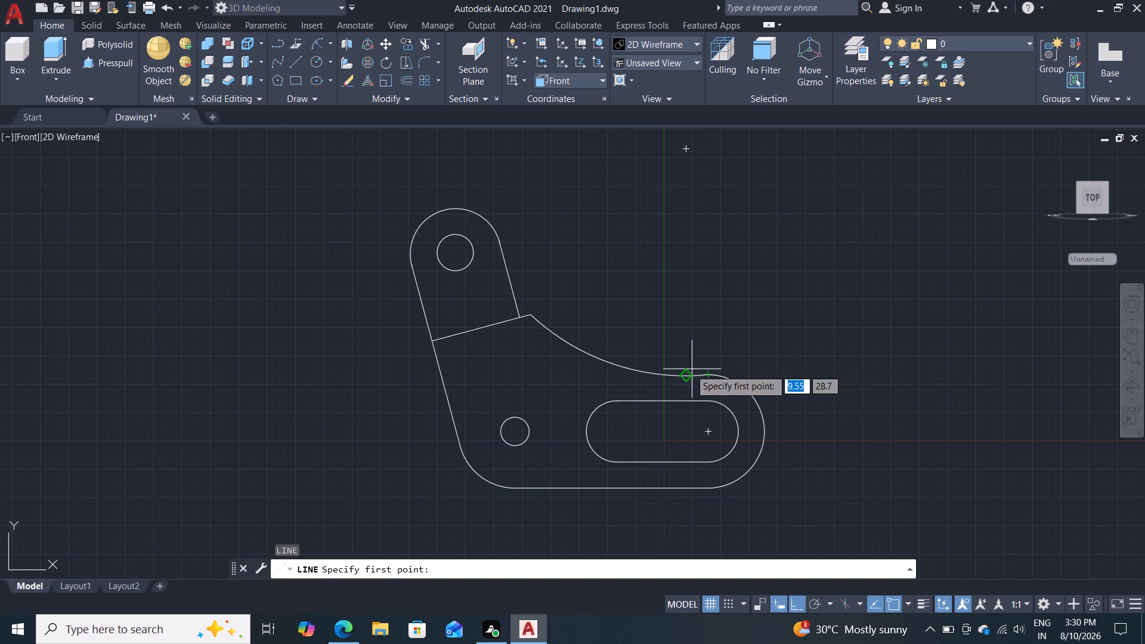
pyautogui.click(618, 433)
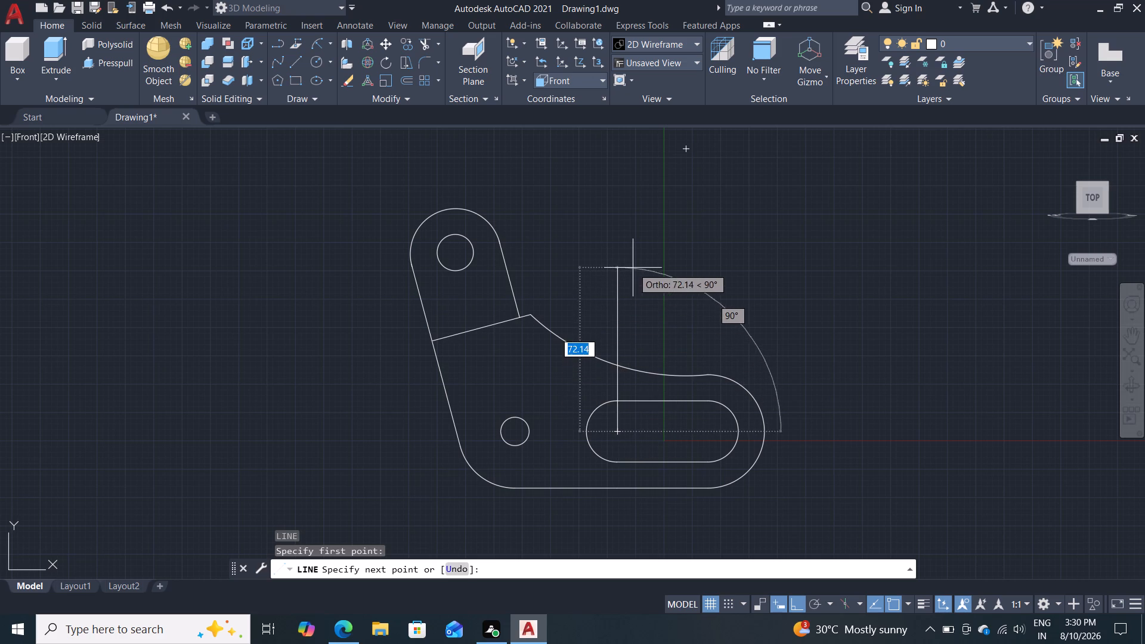
pyautogui.doubleClick(633, 268)
pyautogui.press('Escape')
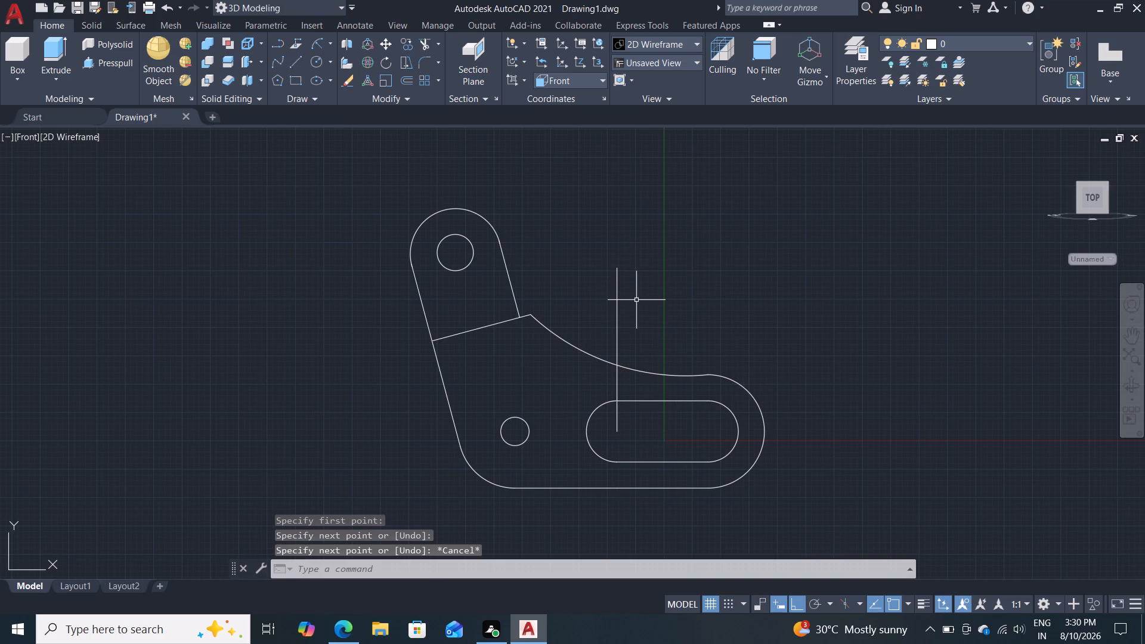
# Offset the vertical line through the slot's end centre by 25 mm towards the 12.5 mm hole.
pyautogui.press('o')
pyautogui.press('Return')
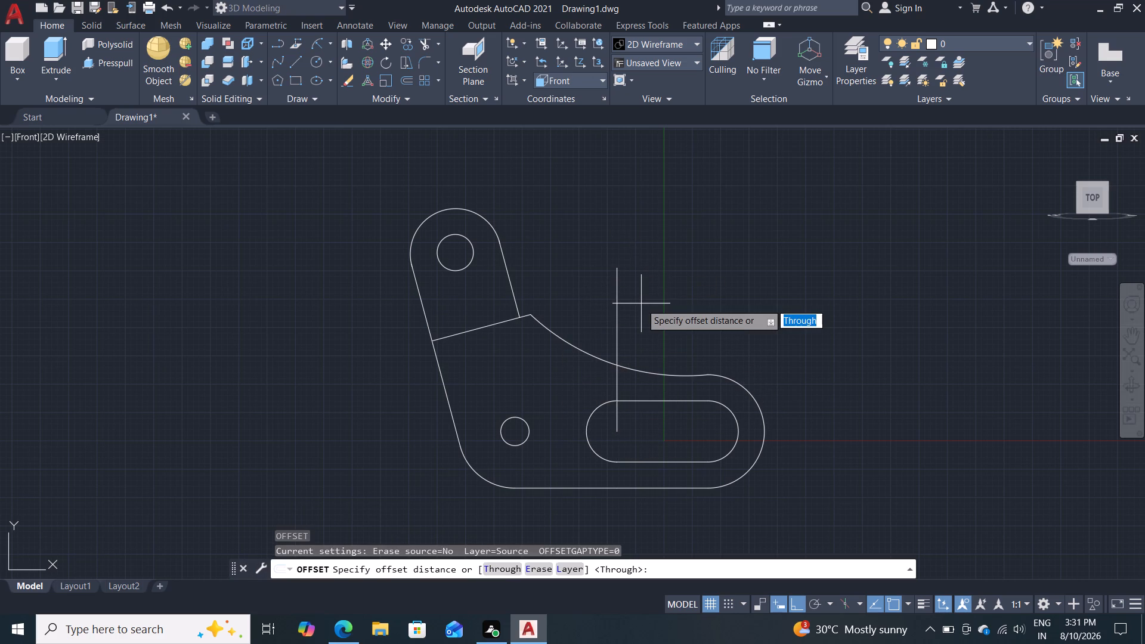
pyautogui.press('Return')
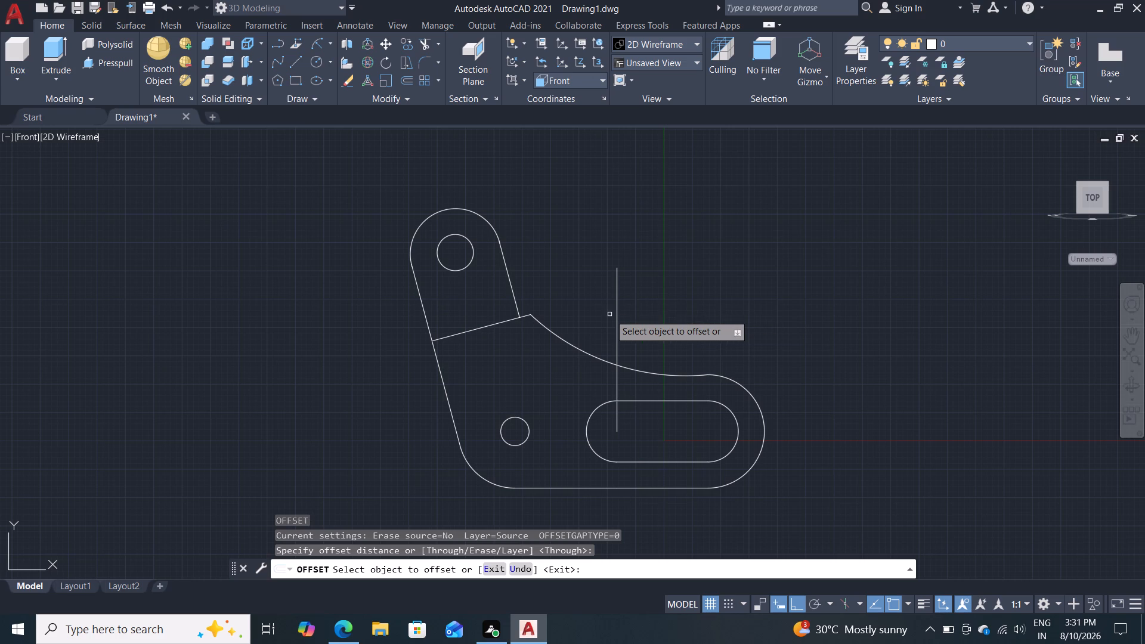
pyautogui.click(618, 319)
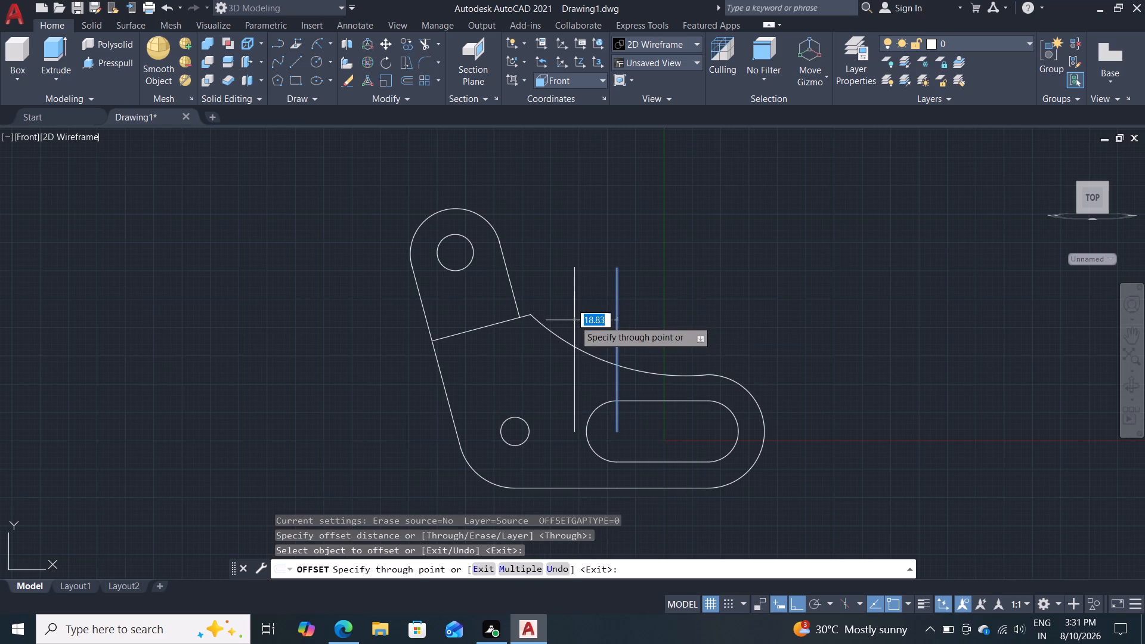
pyautogui.write('25')
pyautogui.press('Return')
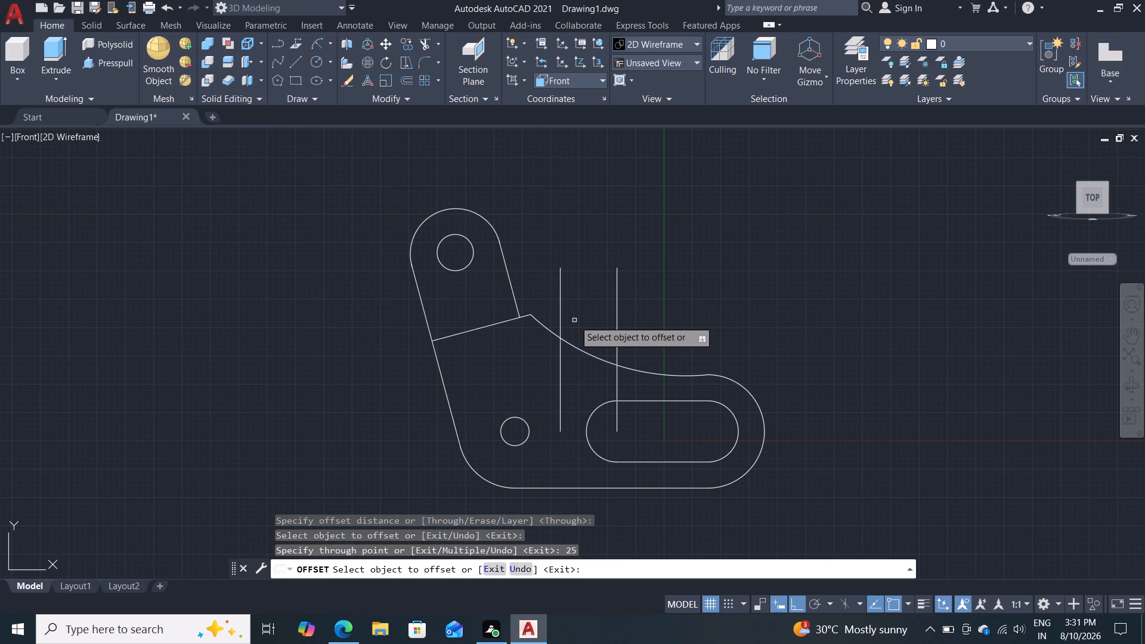
pyautogui.press('Escape')
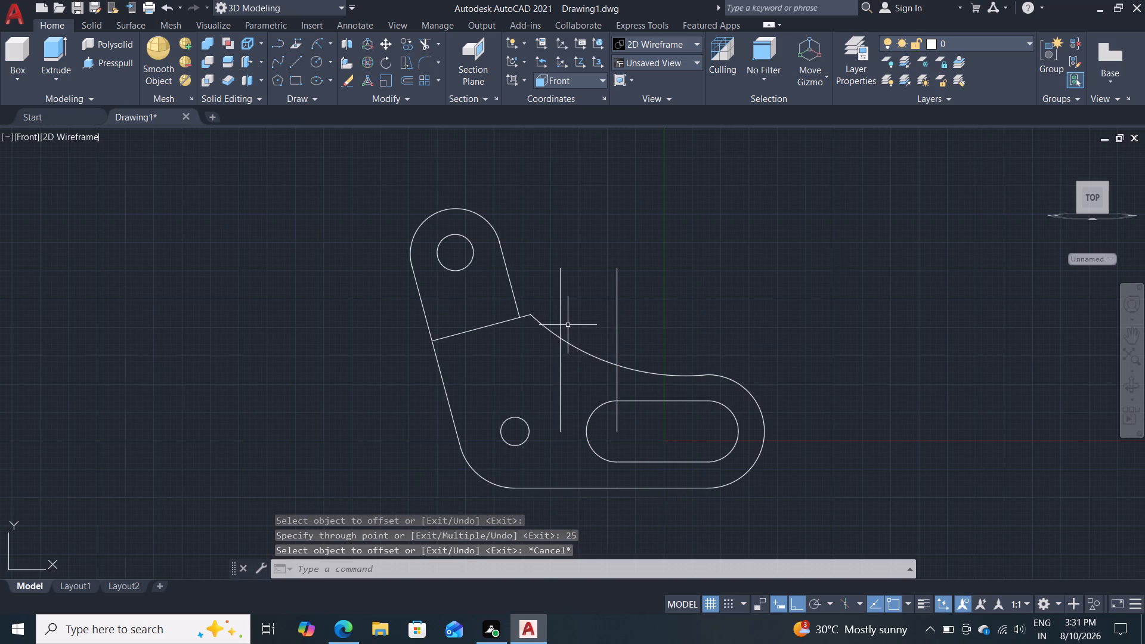
# Extend the offset vertical line down to the profile's bottom edge.
pyautogui.write('ex')
pyautogui.press('Return')
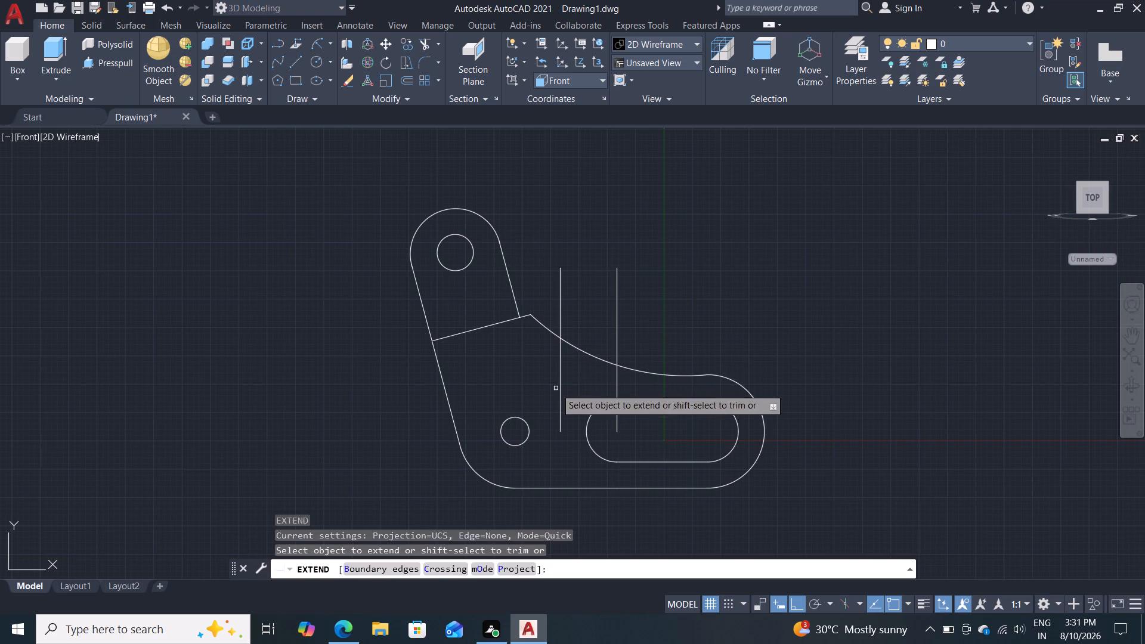
pyautogui.click(561, 386)
pyautogui.press('Escape')
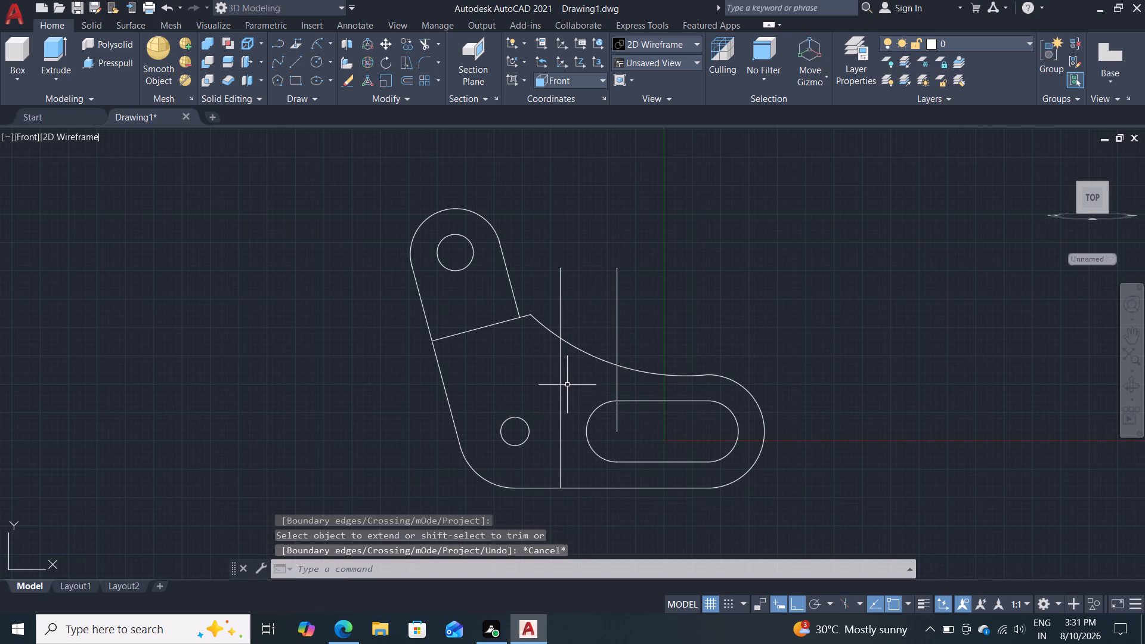
# Trim the offset line's overhang above the 100 mm arc and remove all segments of the original vertical line at the slot.
pyautogui.write('tr')
pyautogui.press('Return')
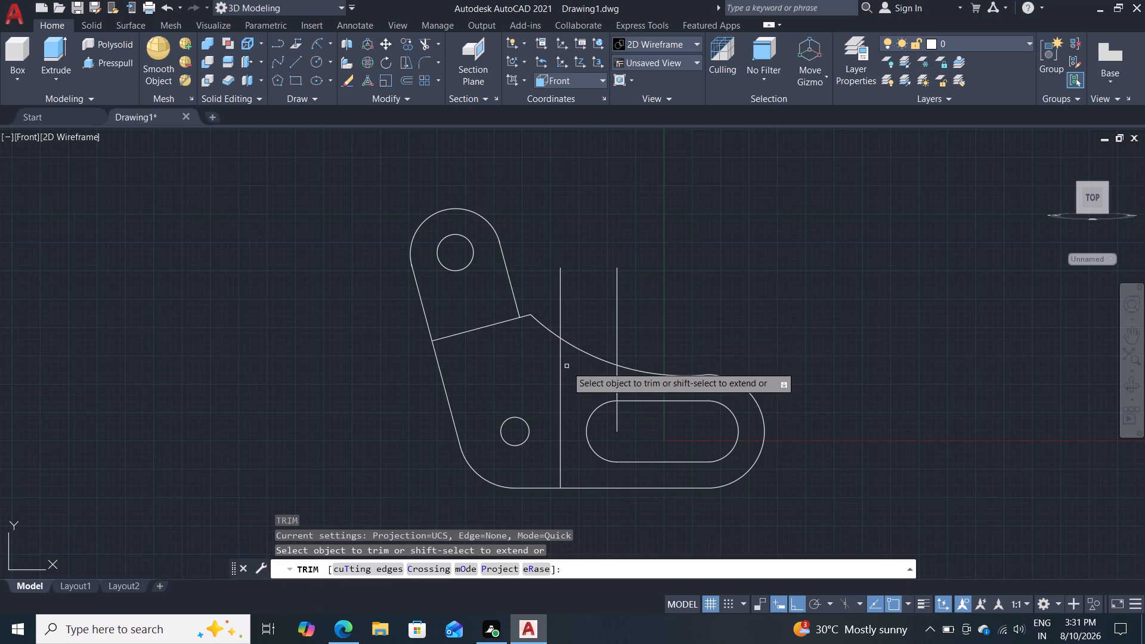
pyautogui.click(559, 311)
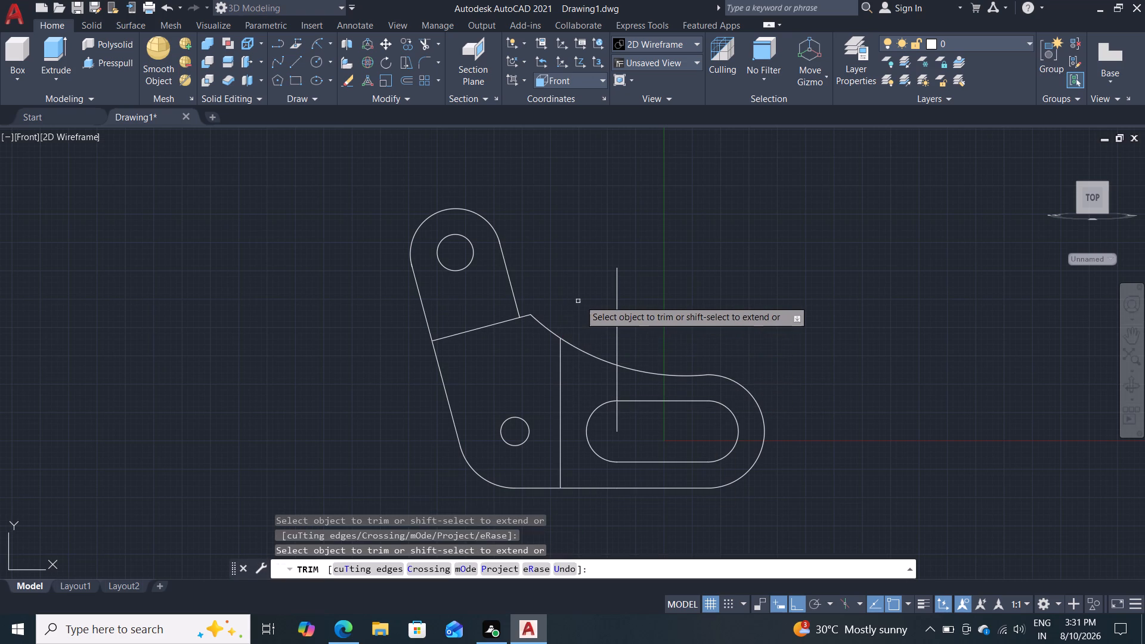
pyautogui.click(615, 317)
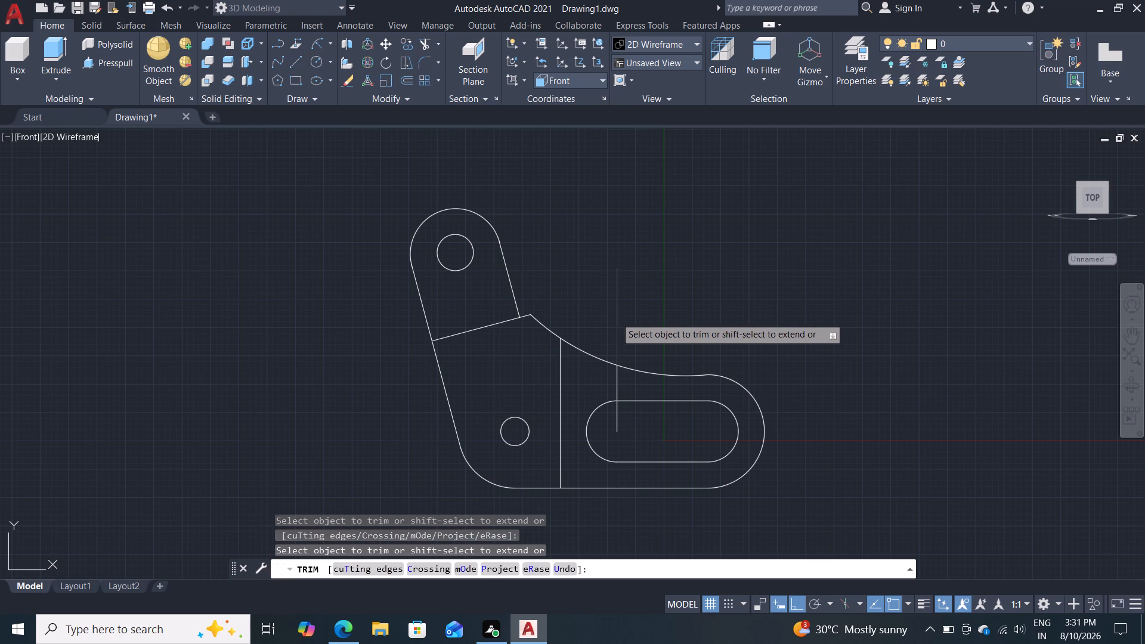
pyautogui.click(615, 382)
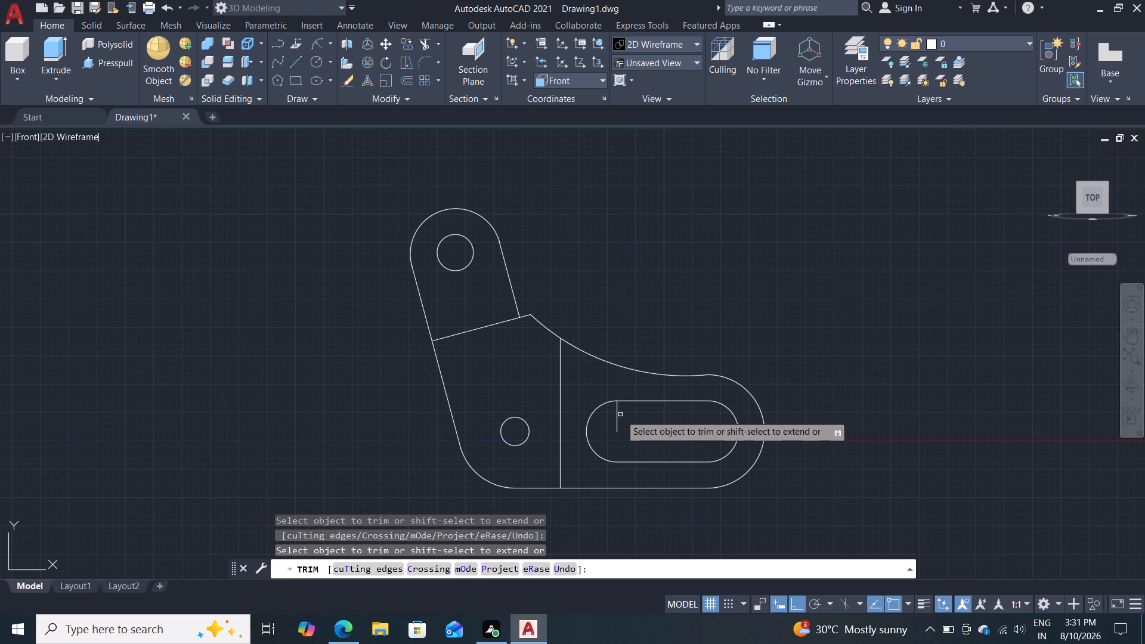
pyautogui.click(618, 414)
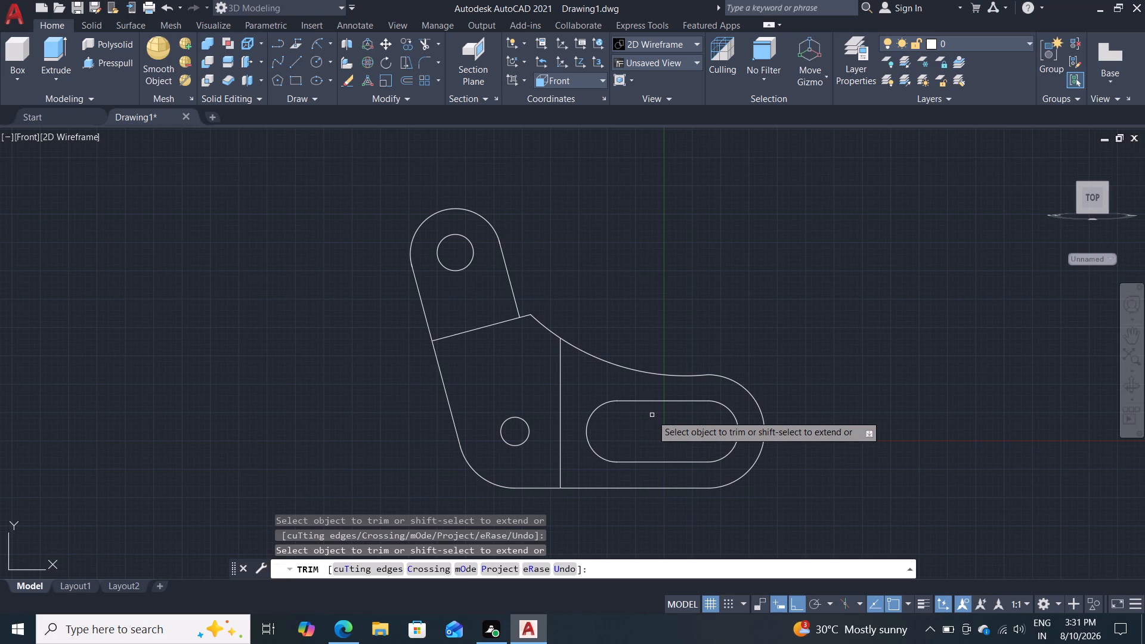
pyautogui.press('Escape')
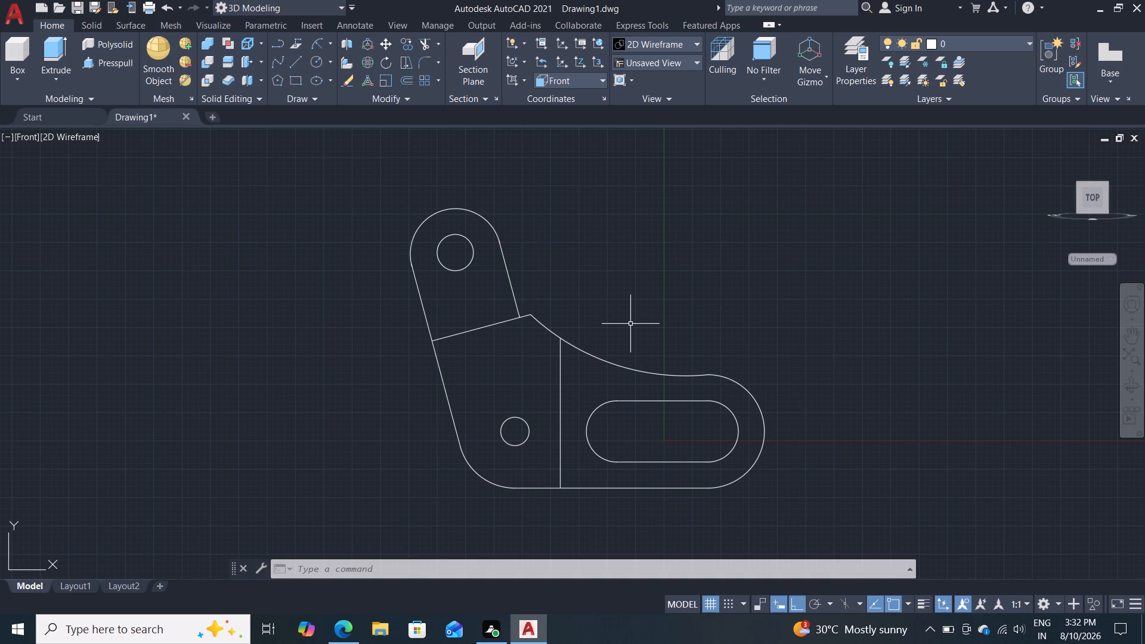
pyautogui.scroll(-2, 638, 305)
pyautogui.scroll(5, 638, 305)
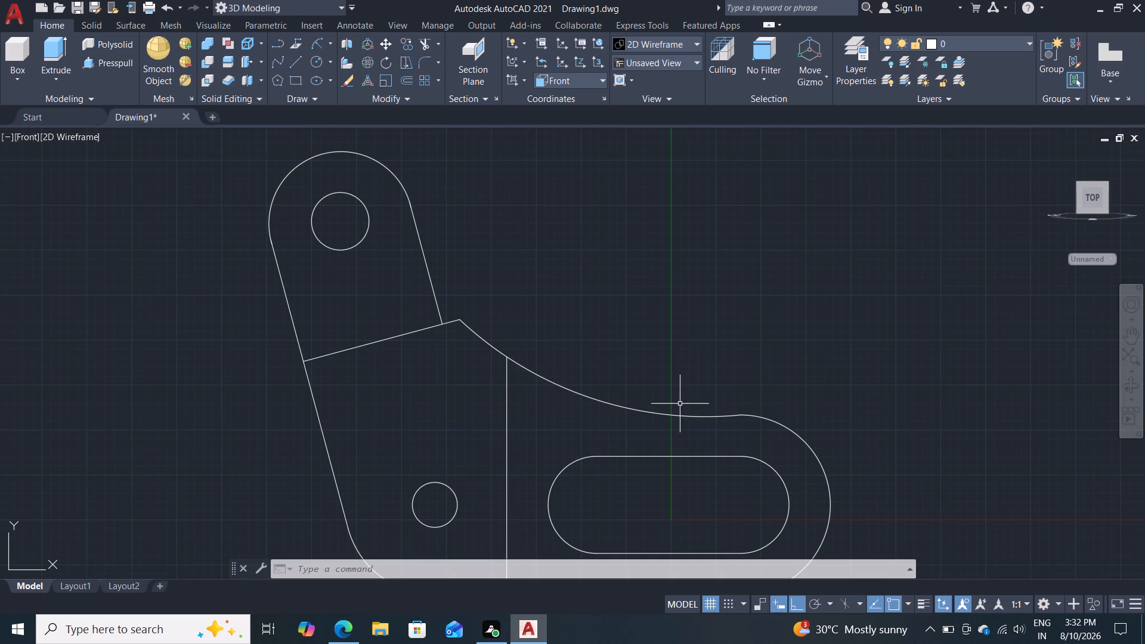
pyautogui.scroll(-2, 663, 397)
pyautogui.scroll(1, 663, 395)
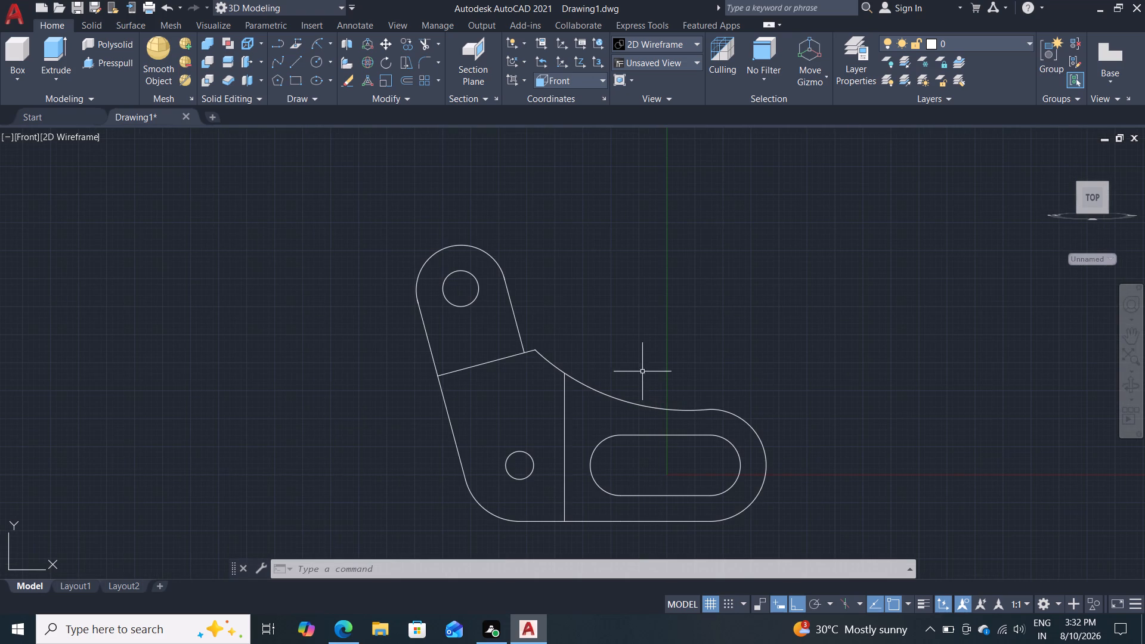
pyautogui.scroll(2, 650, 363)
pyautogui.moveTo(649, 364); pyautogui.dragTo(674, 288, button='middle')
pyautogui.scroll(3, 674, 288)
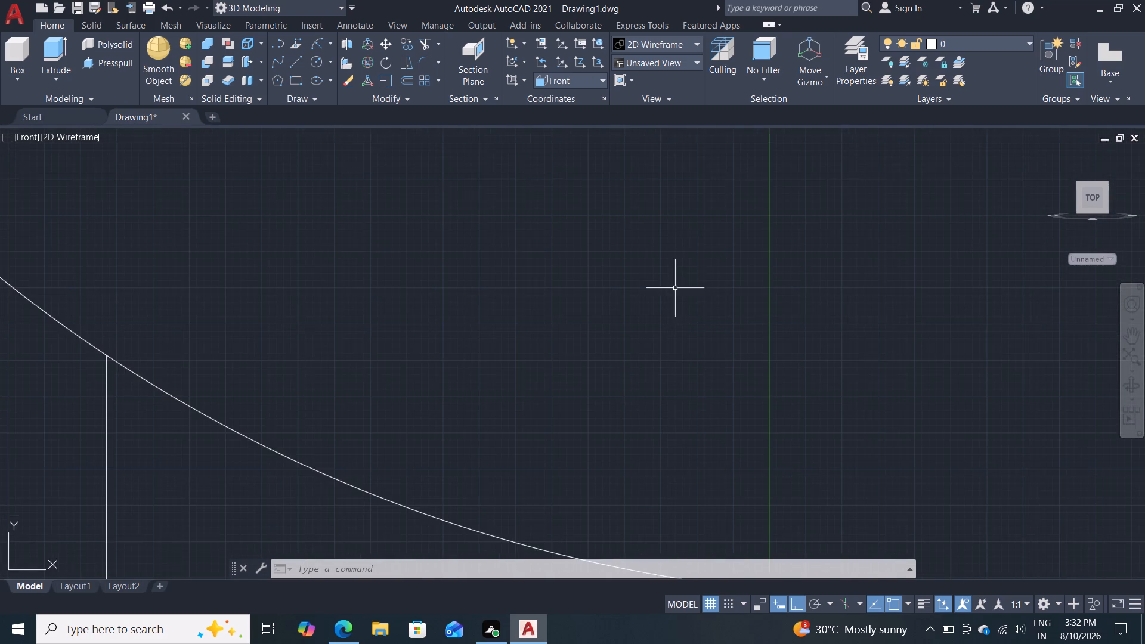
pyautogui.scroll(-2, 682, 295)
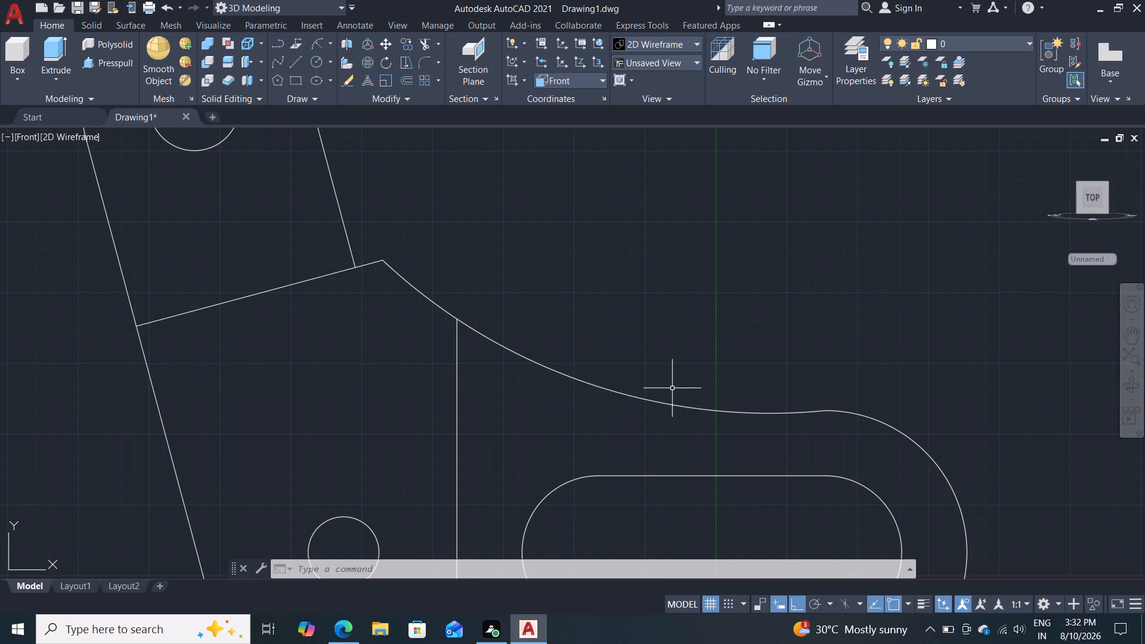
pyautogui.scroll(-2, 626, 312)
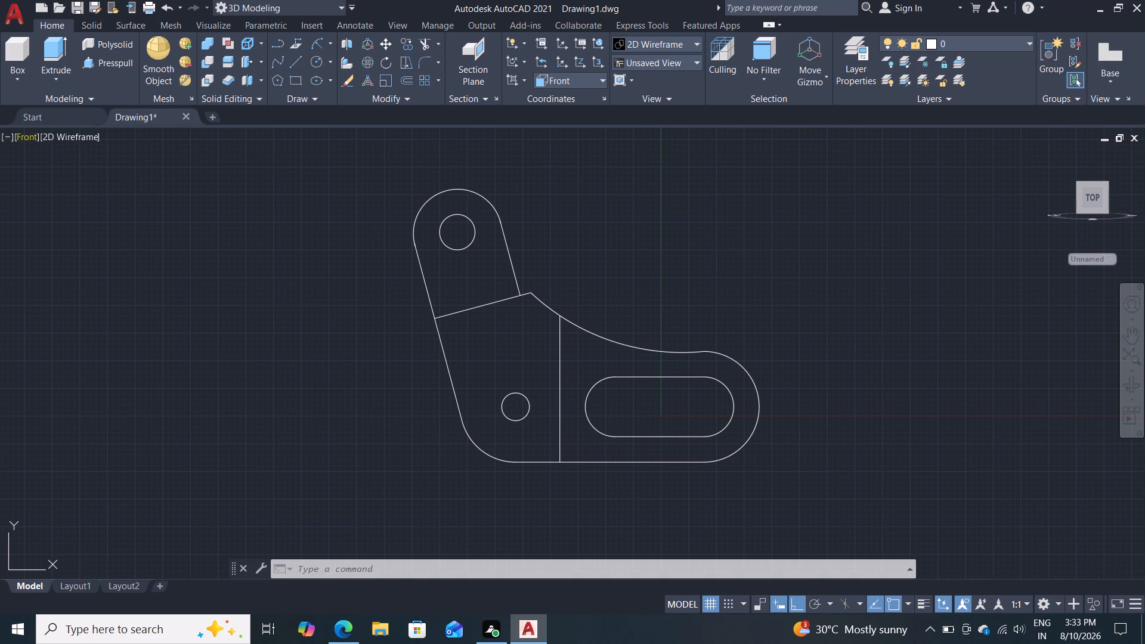
# Switch the model view to SE Isometric.
pyautogui.click(21, 133)
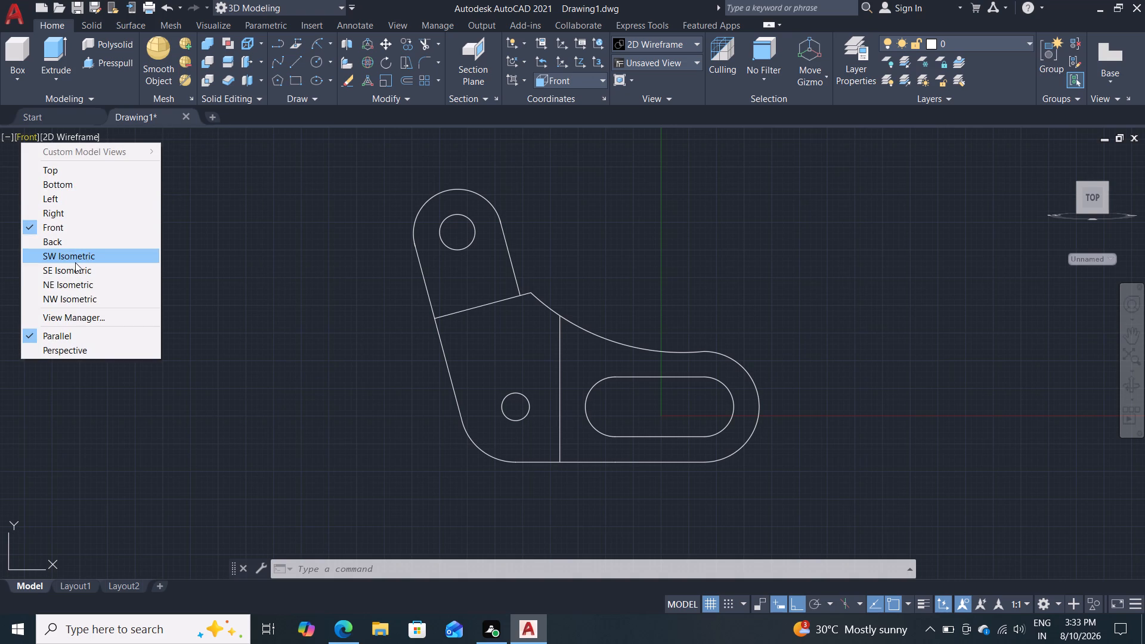
pyautogui.click(74, 269)
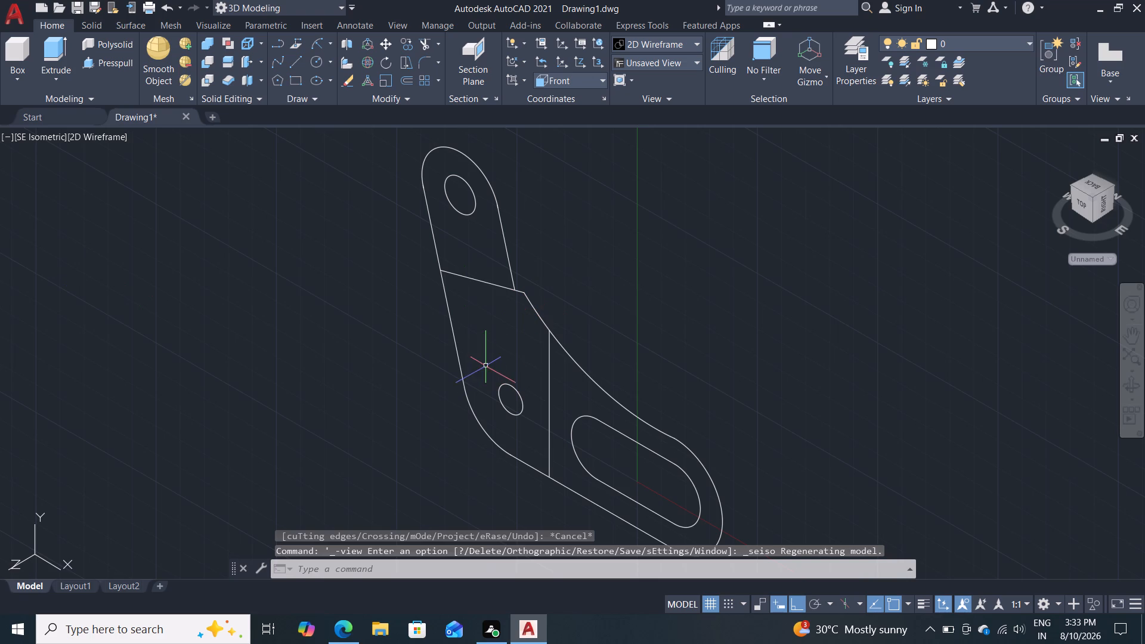
pyautogui.scroll(-1, 484, 365)
pyautogui.moveTo(435, 374); pyautogui.dragTo(380, 381, button='middle')
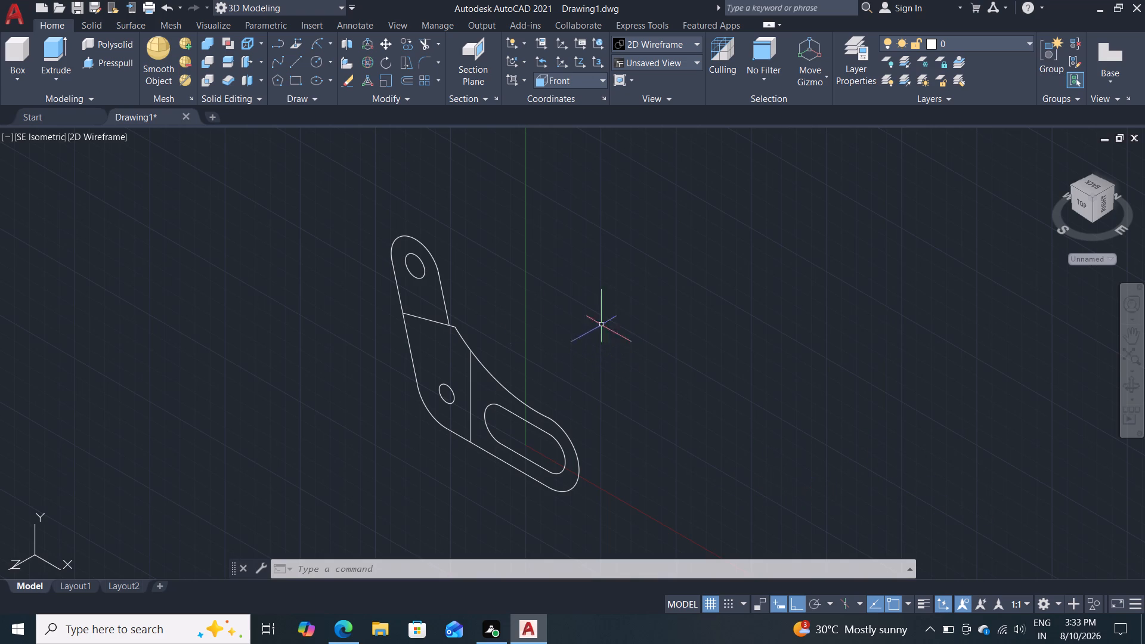
# Hide the vertical dividing line between the 12.5 mm hole and the slot.
pyautogui.click(469, 380)
pyautogui.rightClick(469, 380)
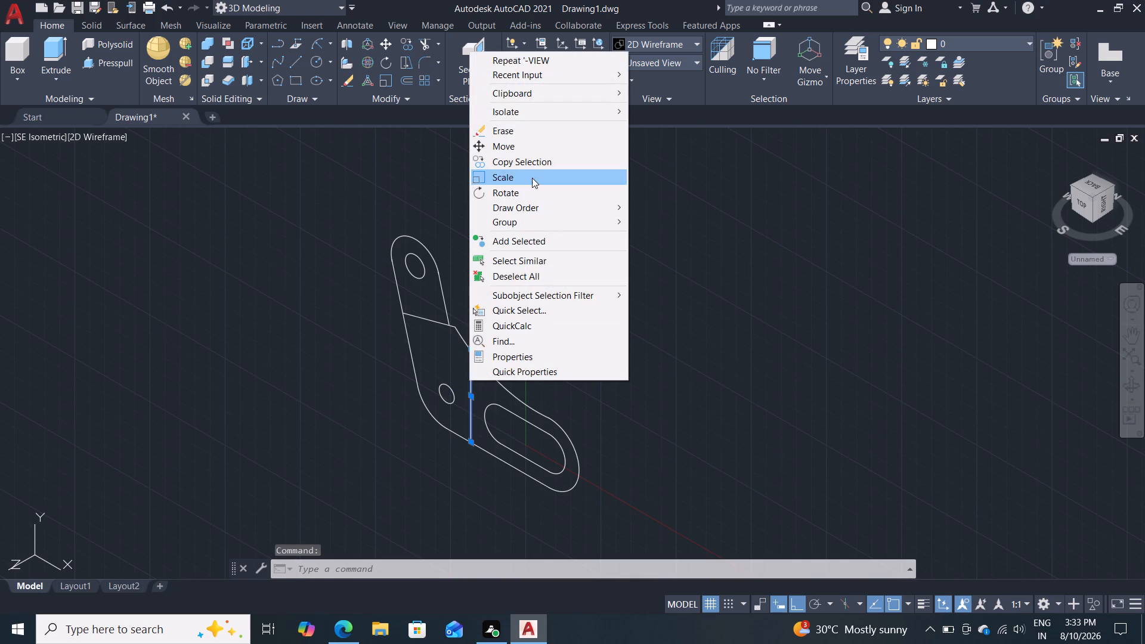
pyautogui.click(551, 115)
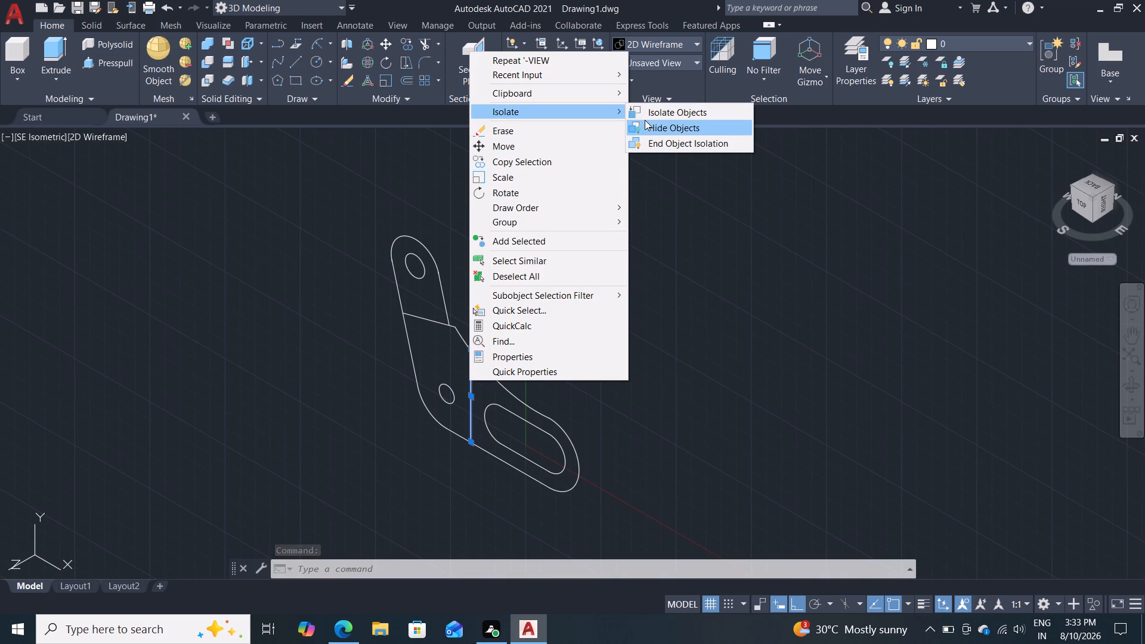
pyautogui.click(645, 123)
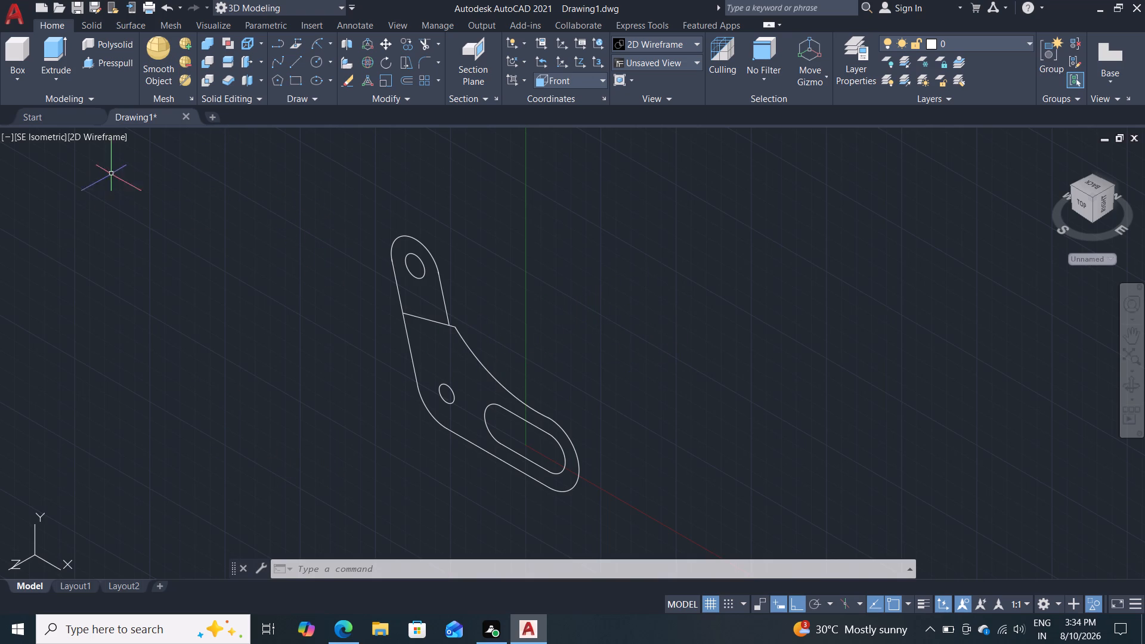
# Set the visual style to Realistic.
pyautogui.click(124, 137)
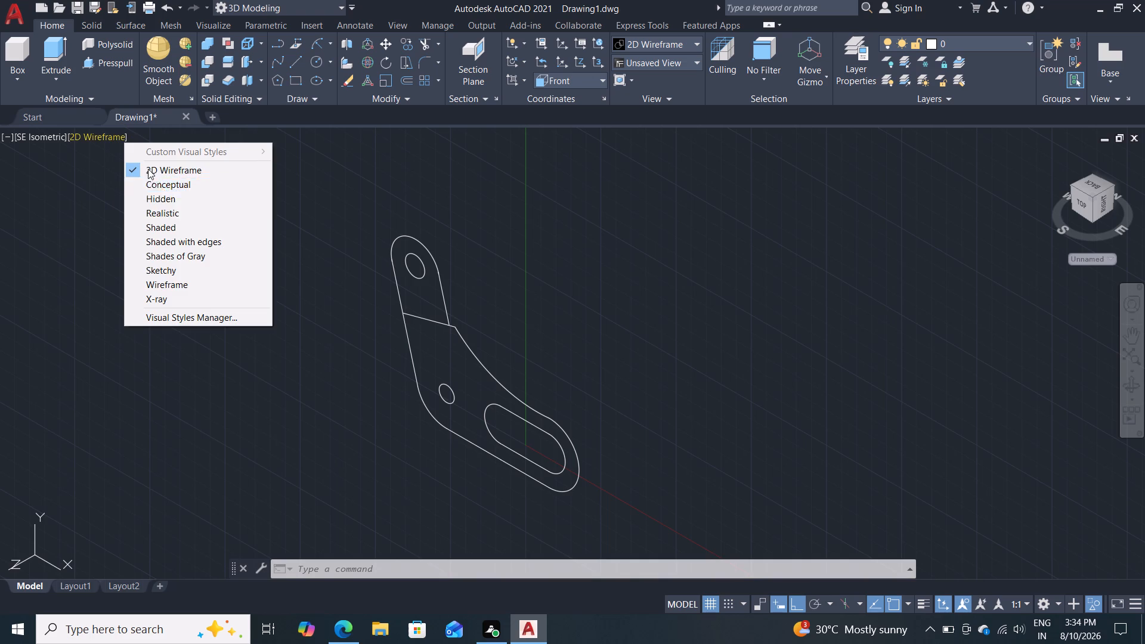
pyautogui.doubleClick(174, 209)
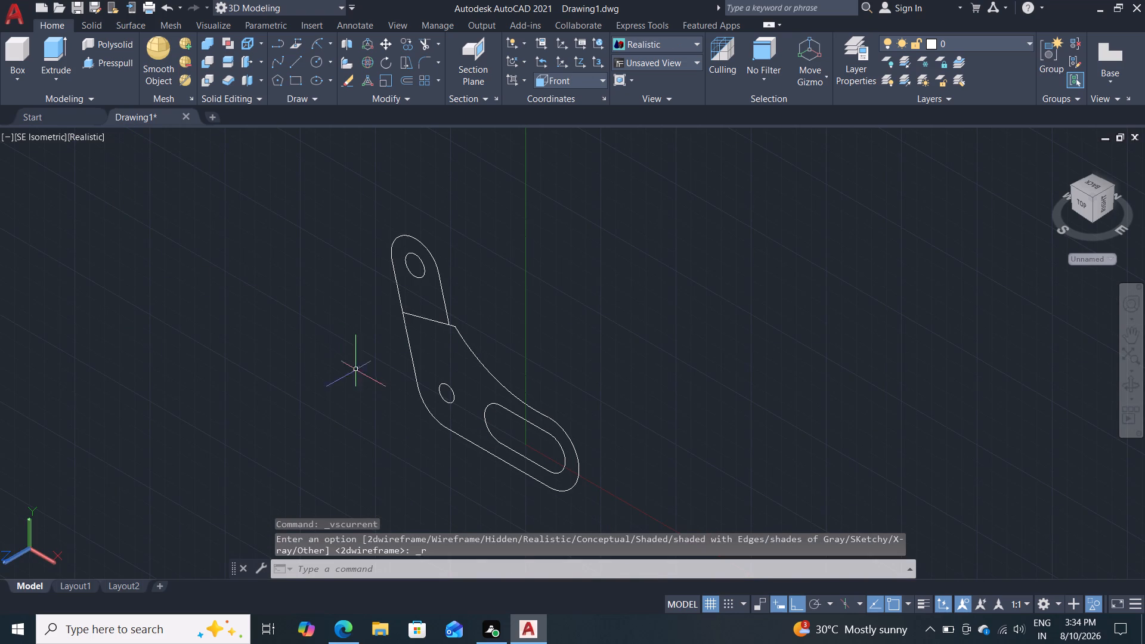
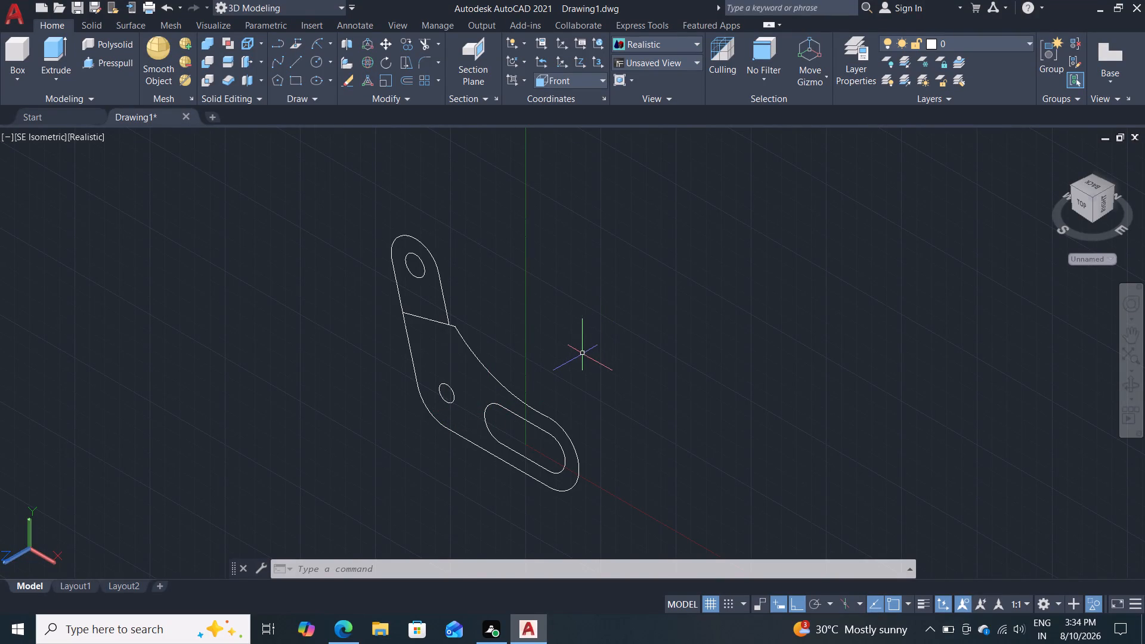
# Presspull the lower body region around the small hole and slot to a 40 mm thickness, away from the profile's front face.
pyautogui.moveTo(577, 355); pyautogui.dragTo(538, 346, button='middle')
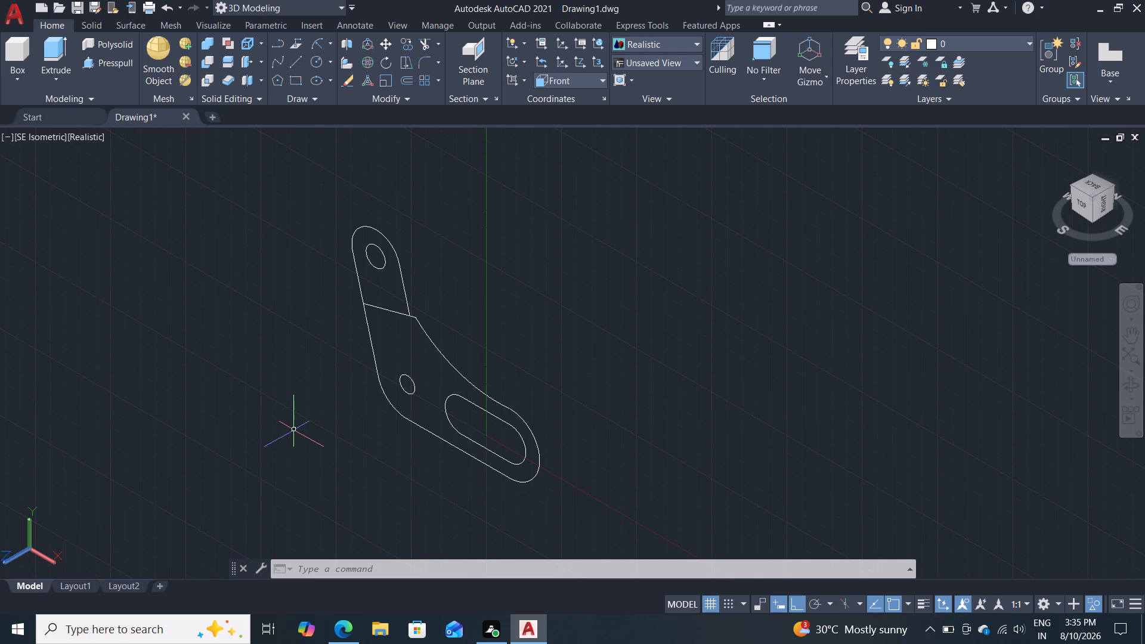
pyautogui.click(109, 59)
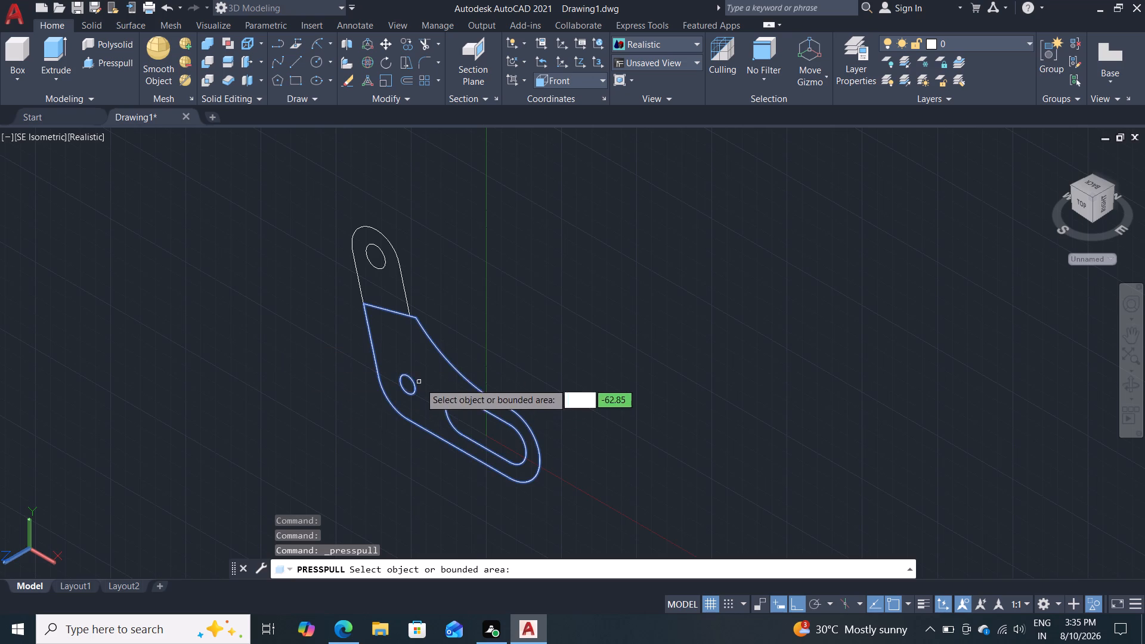
pyautogui.click(446, 376)
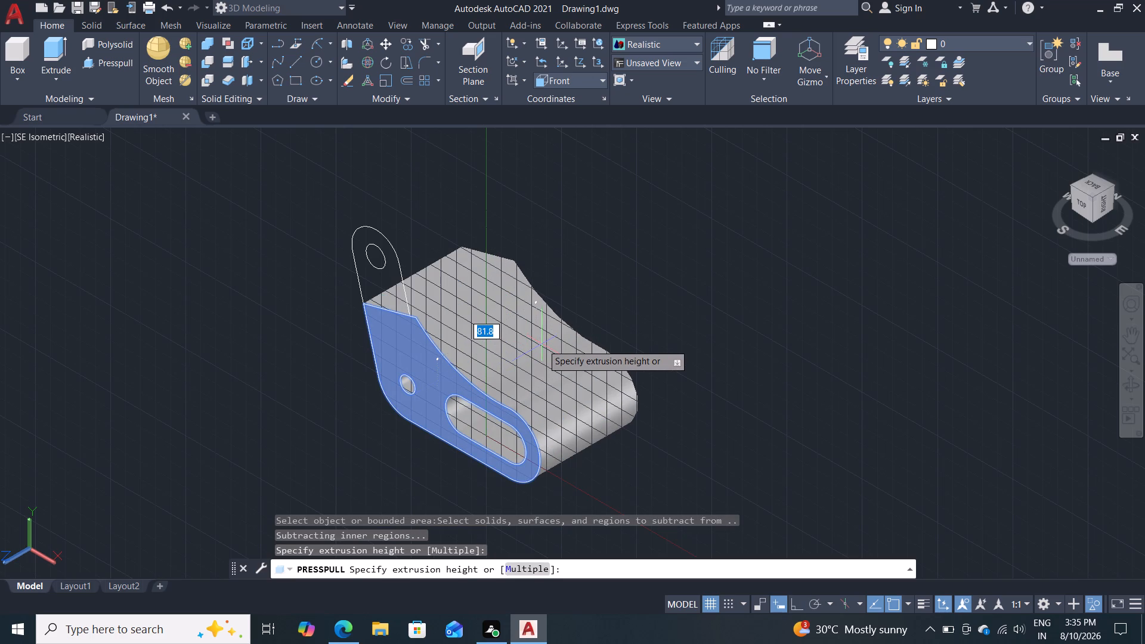
pyautogui.write('40')
pyautogui.press('Return')
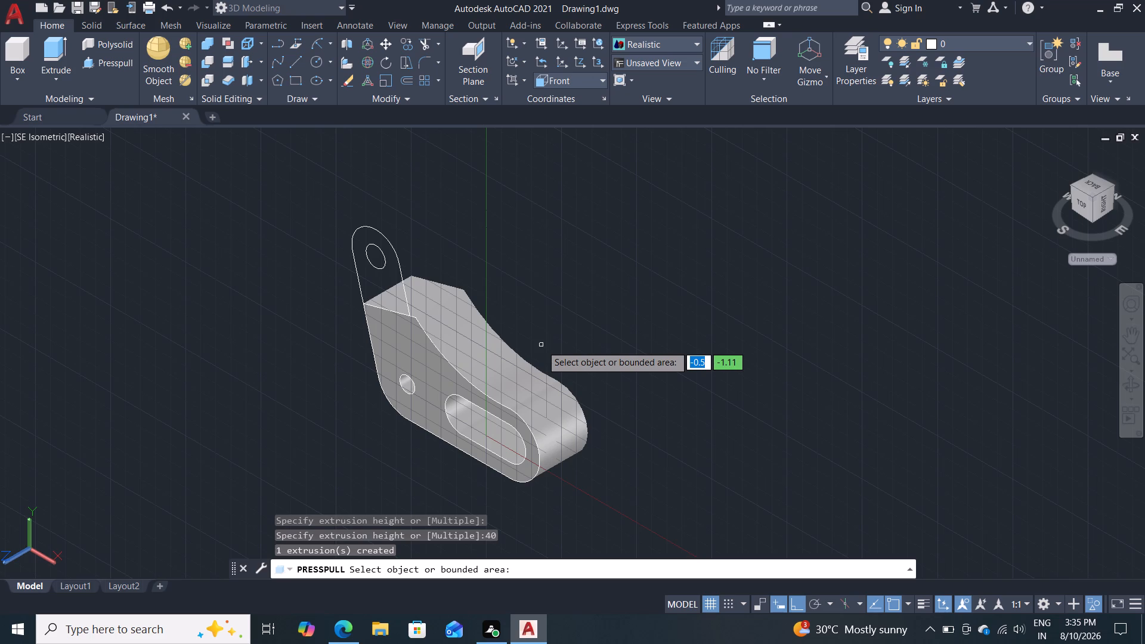
# Presspull the rounded arm region with its hole to a 16 mm thickness, in the same direction as the body.
pyautogui.click(383, 291)
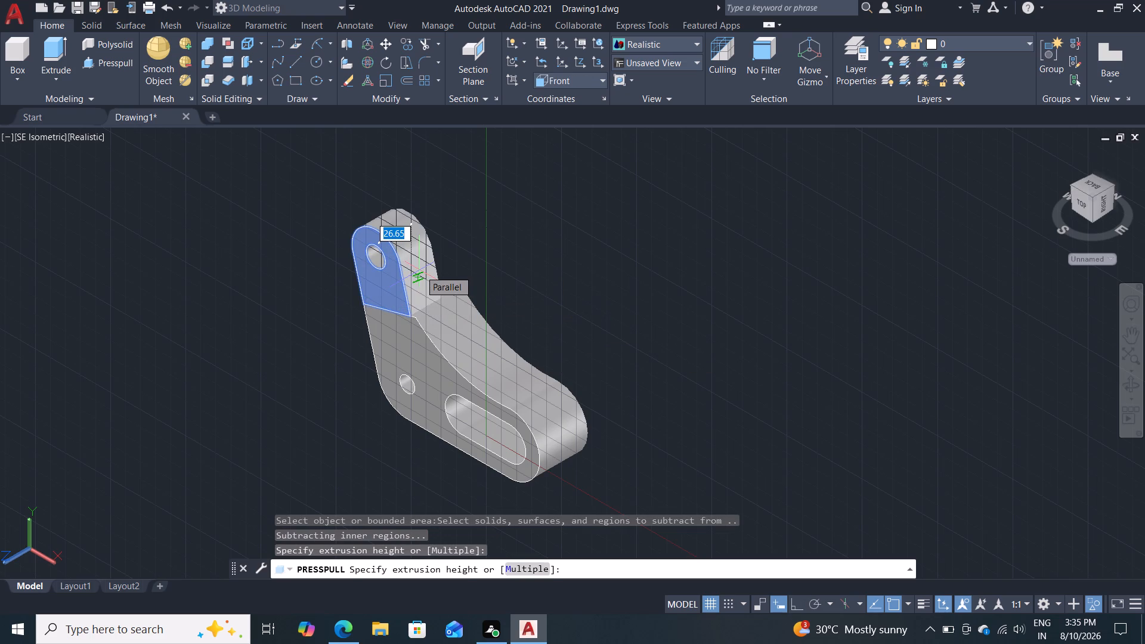
pyautogui.write('16')
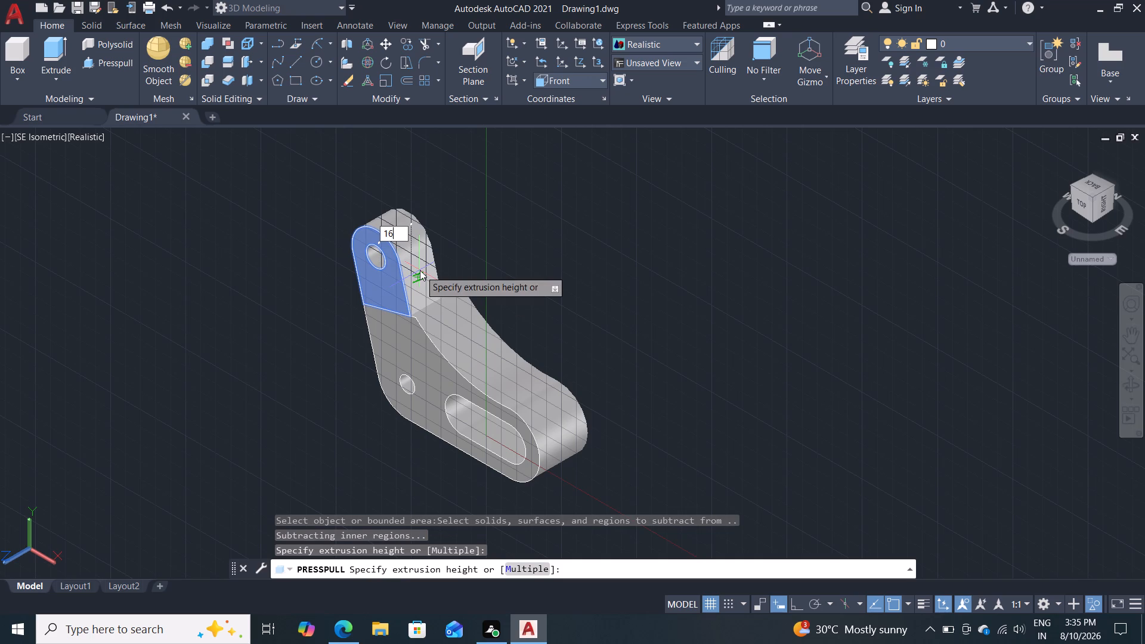
pyautogui.press('Return')
pyautogui.press('Escape')
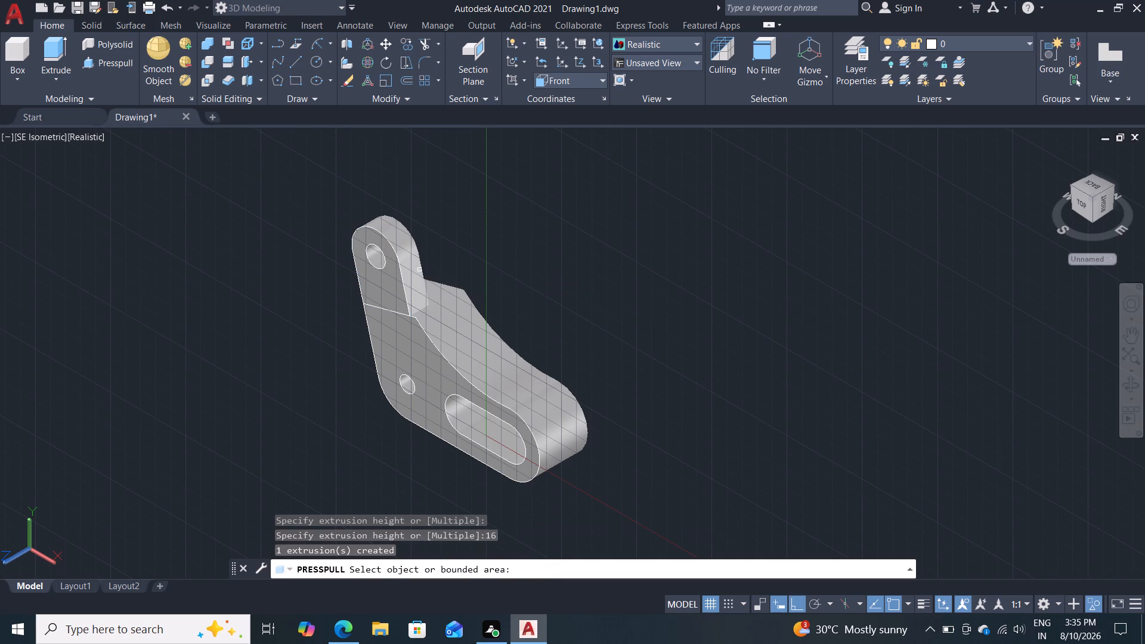
# Move the rounded arm solid 12 mm back along the body's thickness, starting from its lower front corner.
pyautogui.press('m')
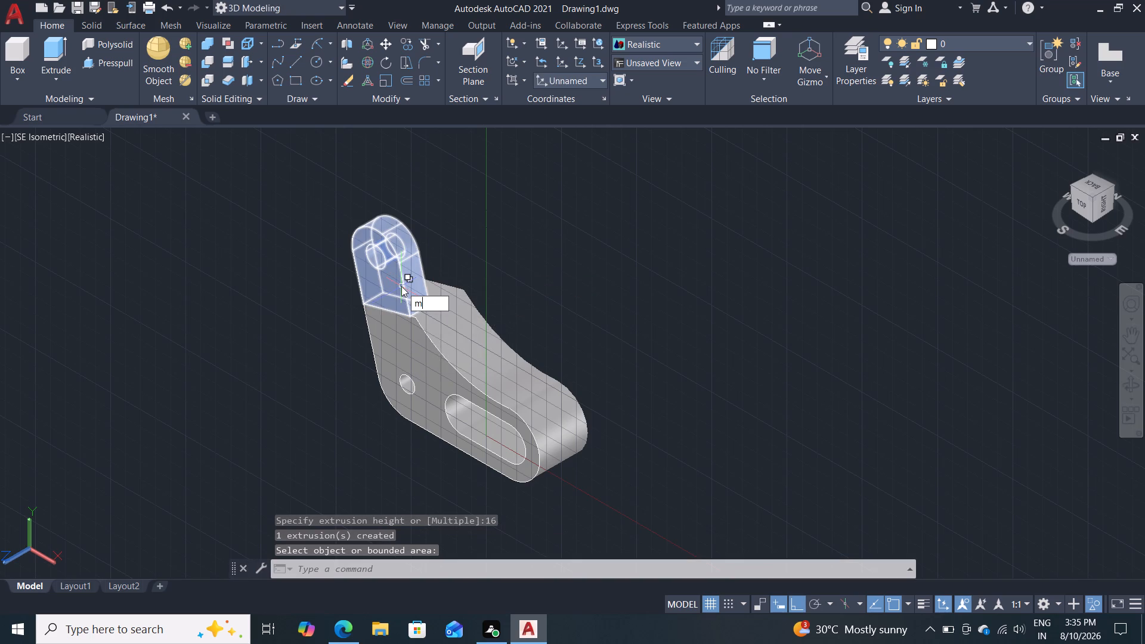
pyautogui.press('Return')
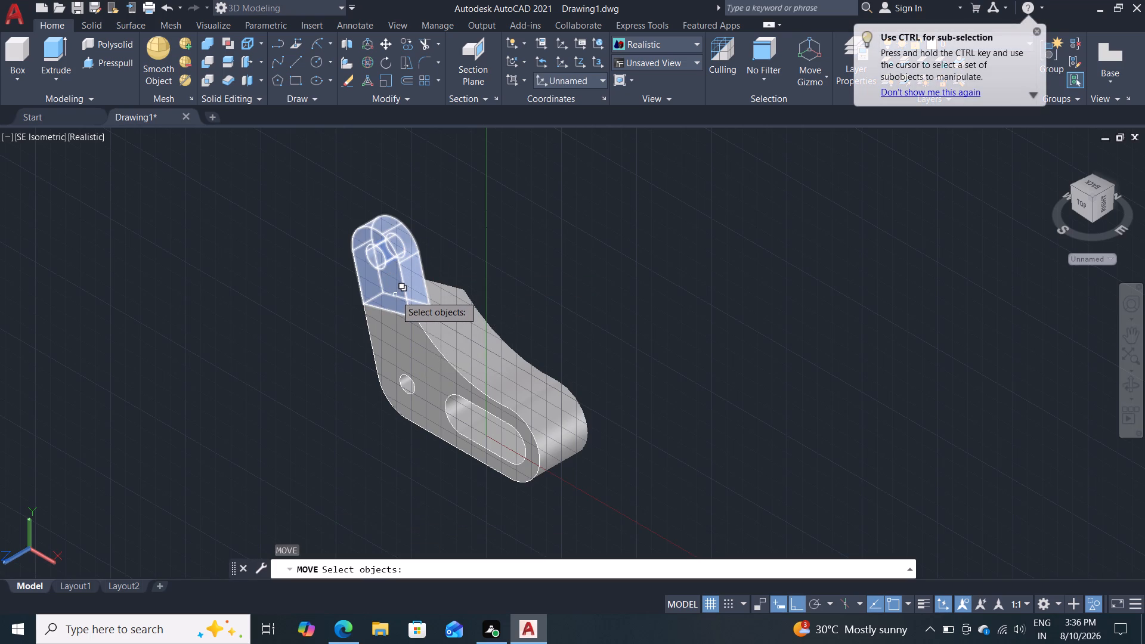
pyautogui.doubleClick(395, 295)
pyautogui.press('Return')
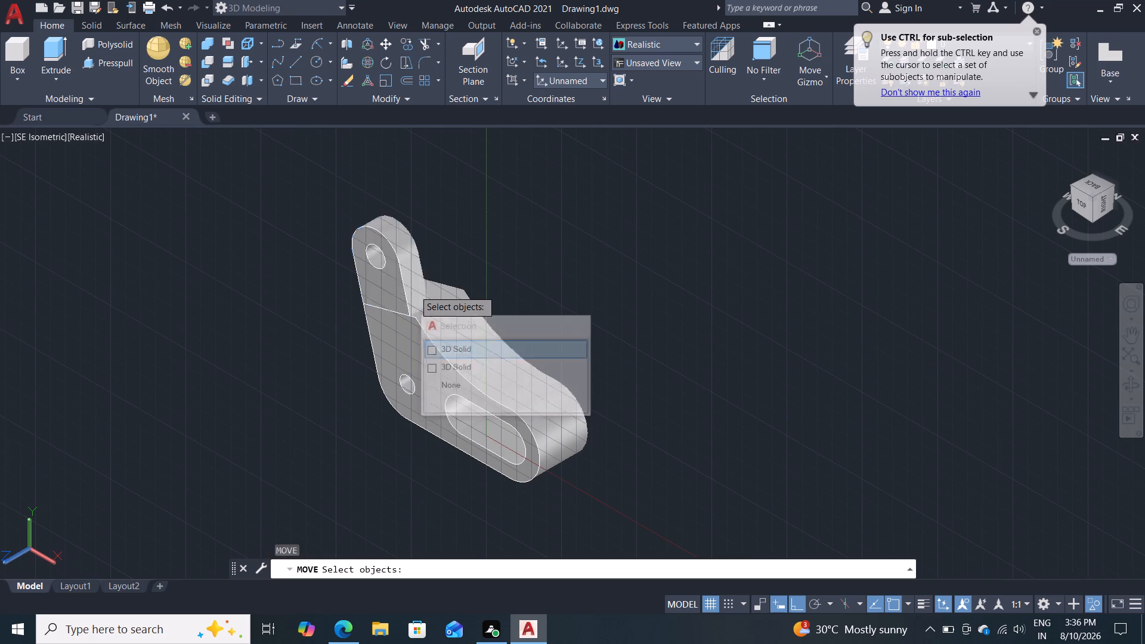
pyautogui.press('Return')
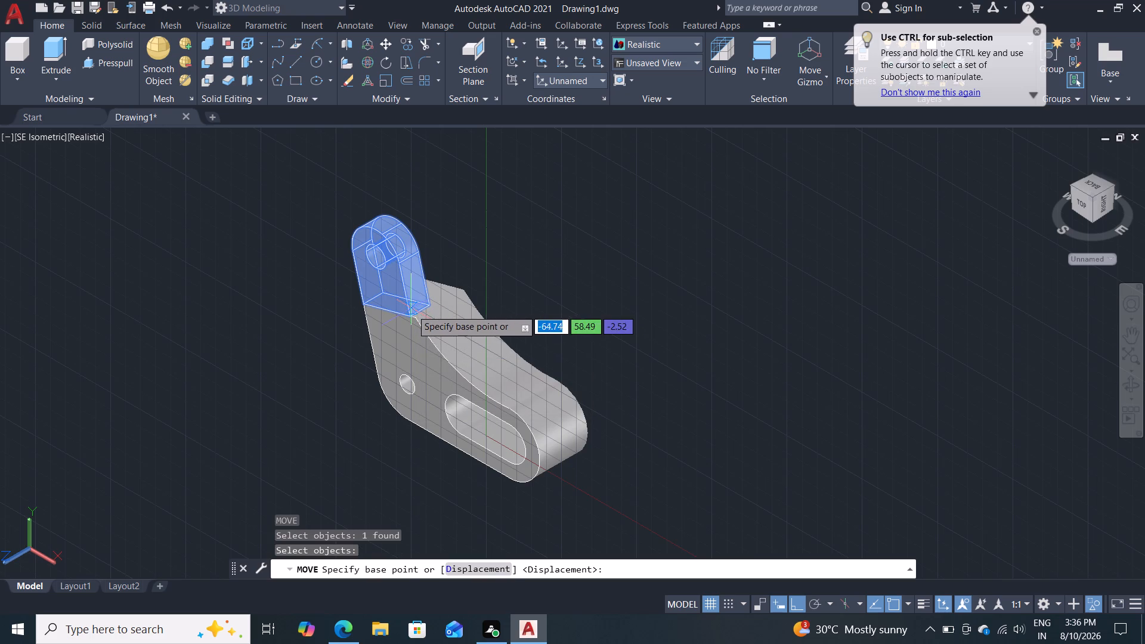
pyautogui.click(411, 318)
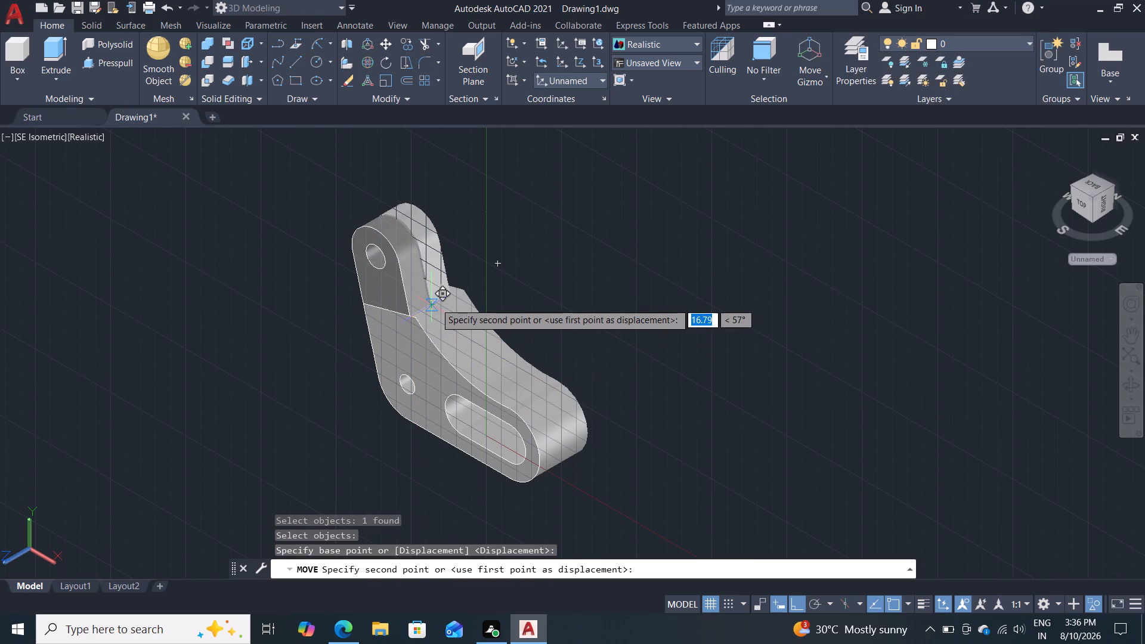
pyautogui.write('12')
pyautogui.press('Return')
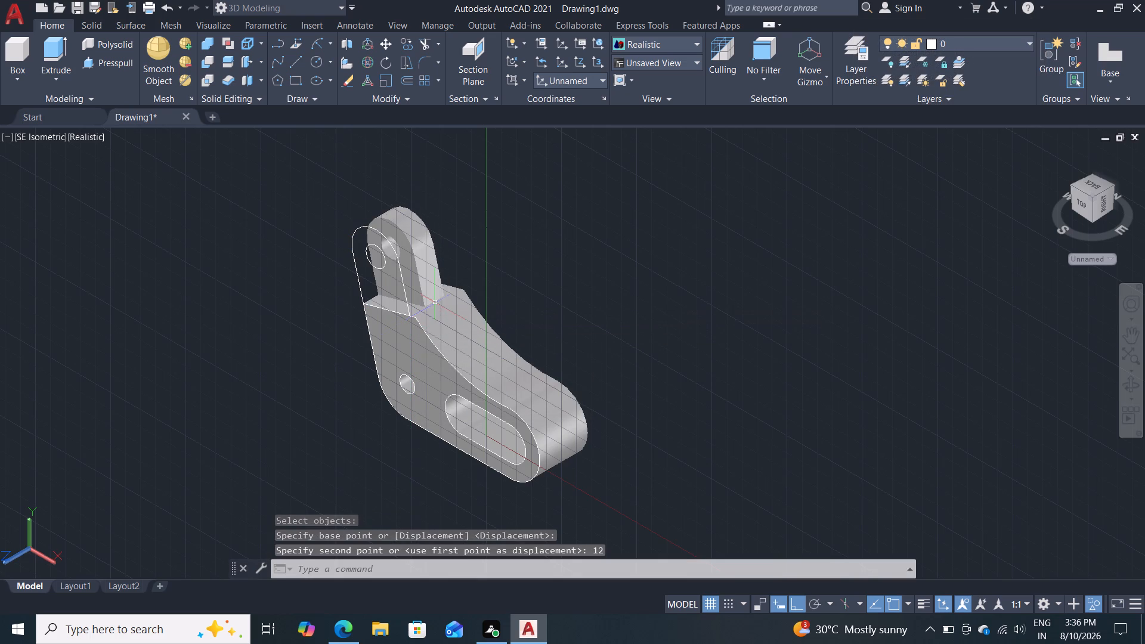
pyautogui.press('Escape')
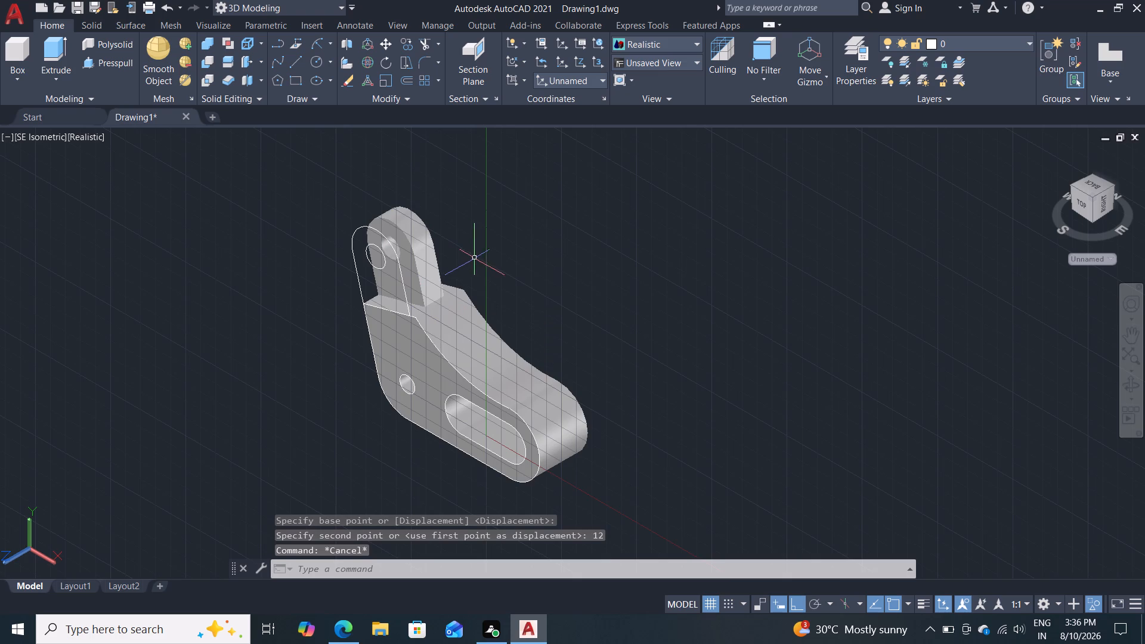
# Delete the leftover 2D arm outline in front of the arm solid: both side lines, the end arc and the hole circle.
pyautogui.click(404, 296)
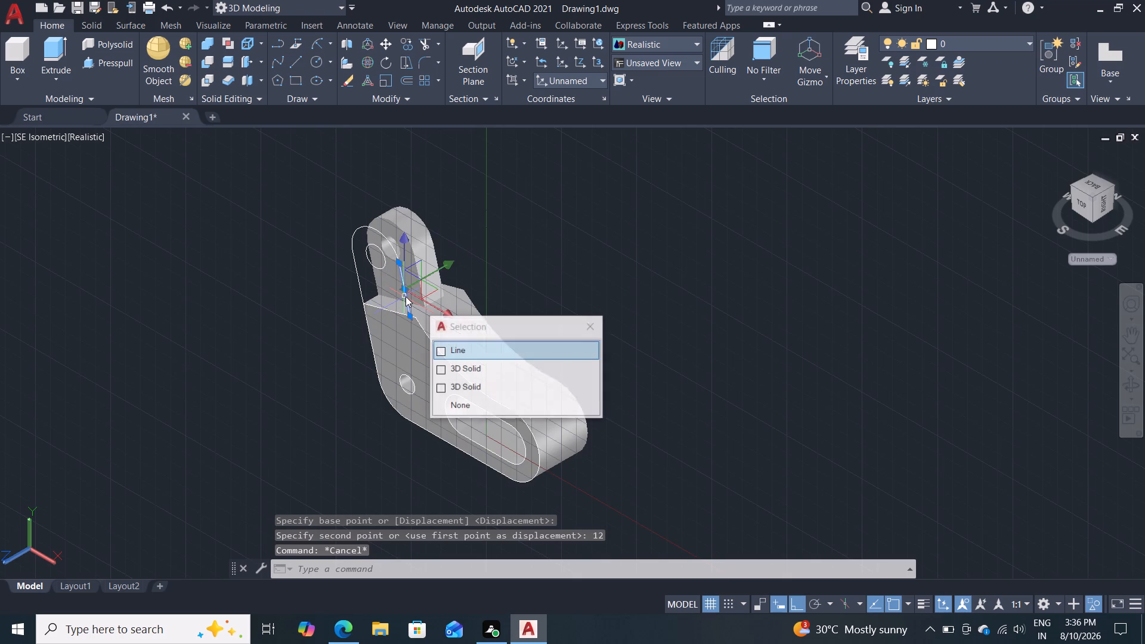
pyautogui.press('Delete')
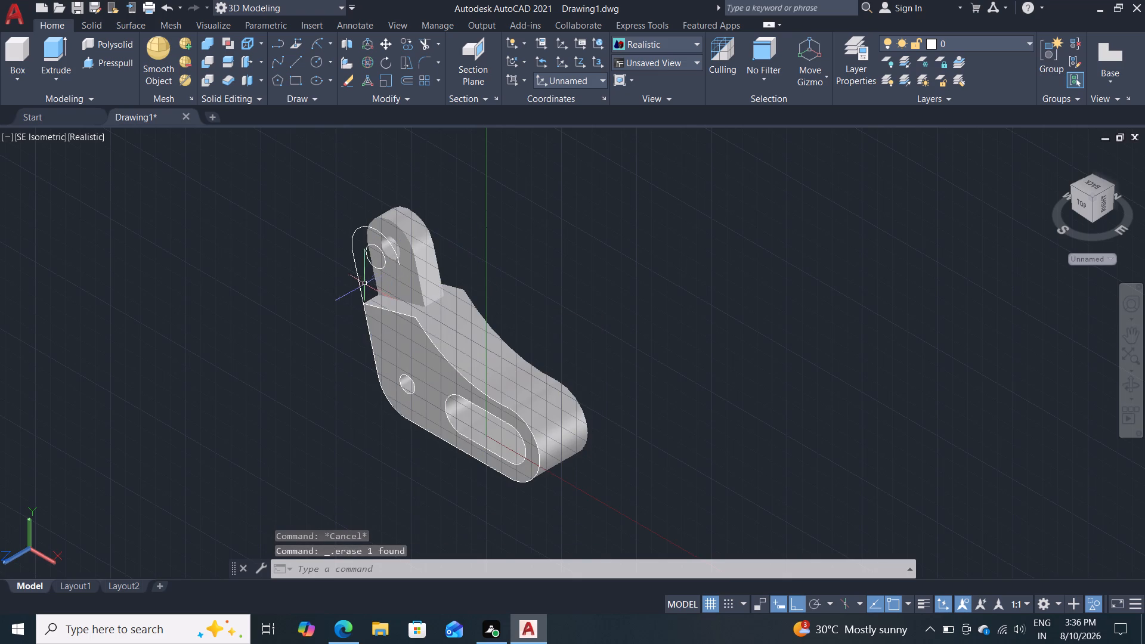
pyautogui.click(360, 283)
pyautogui.press('Delete')
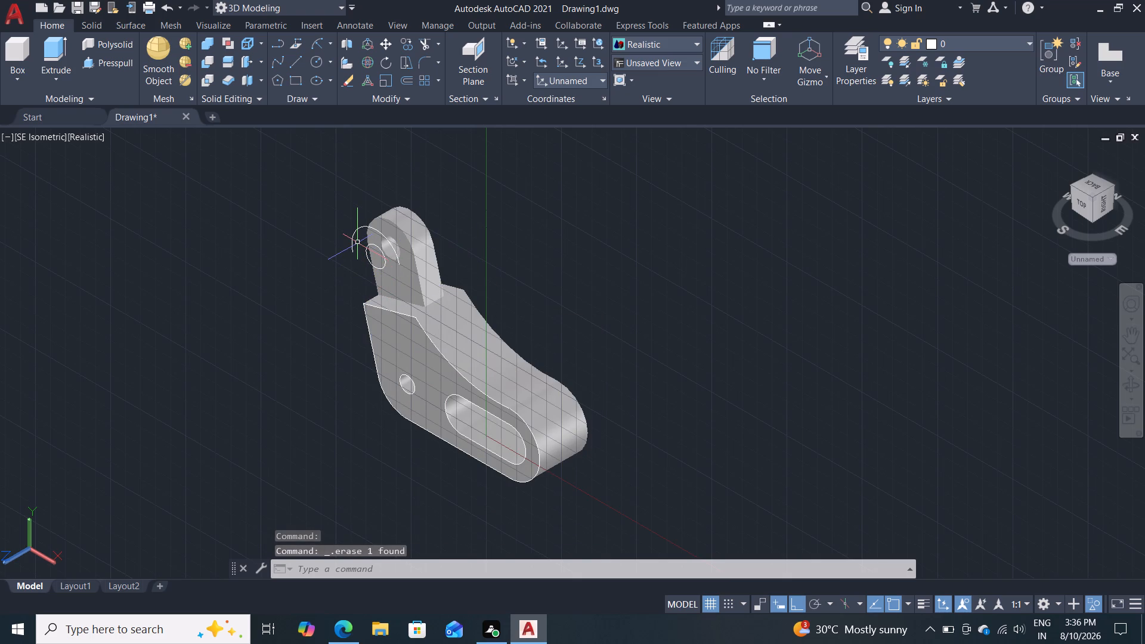
pyautogui.click(352, 240)
pyautogui.press('Delete')
pyautogui.click(378, 265)
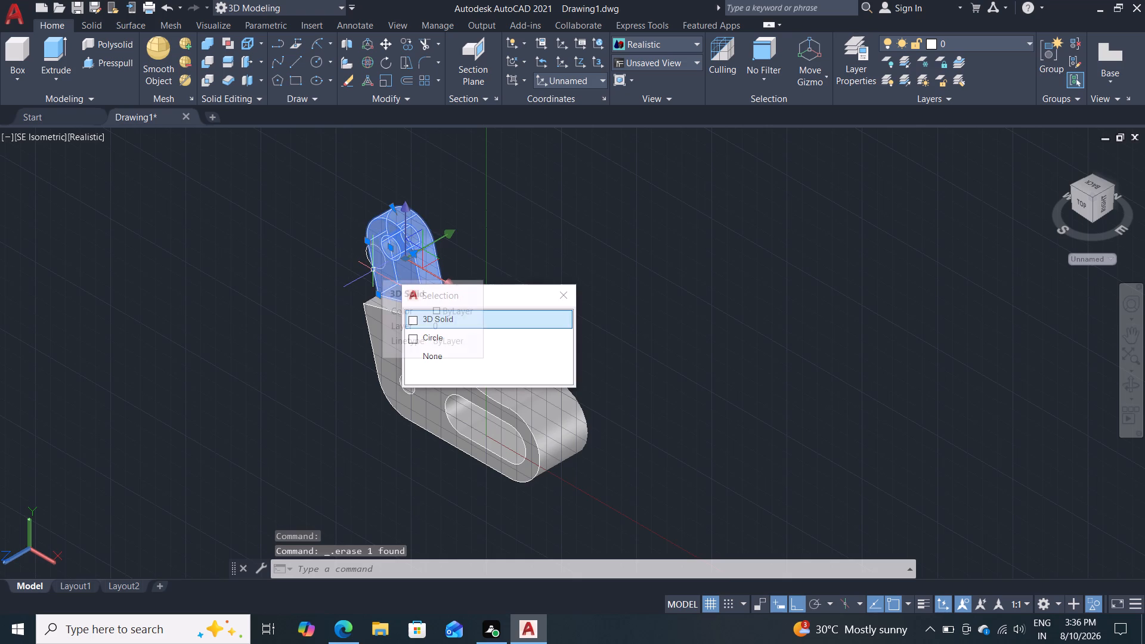
pyautogui.click(426, 332)
pyautogui.press('Delete')
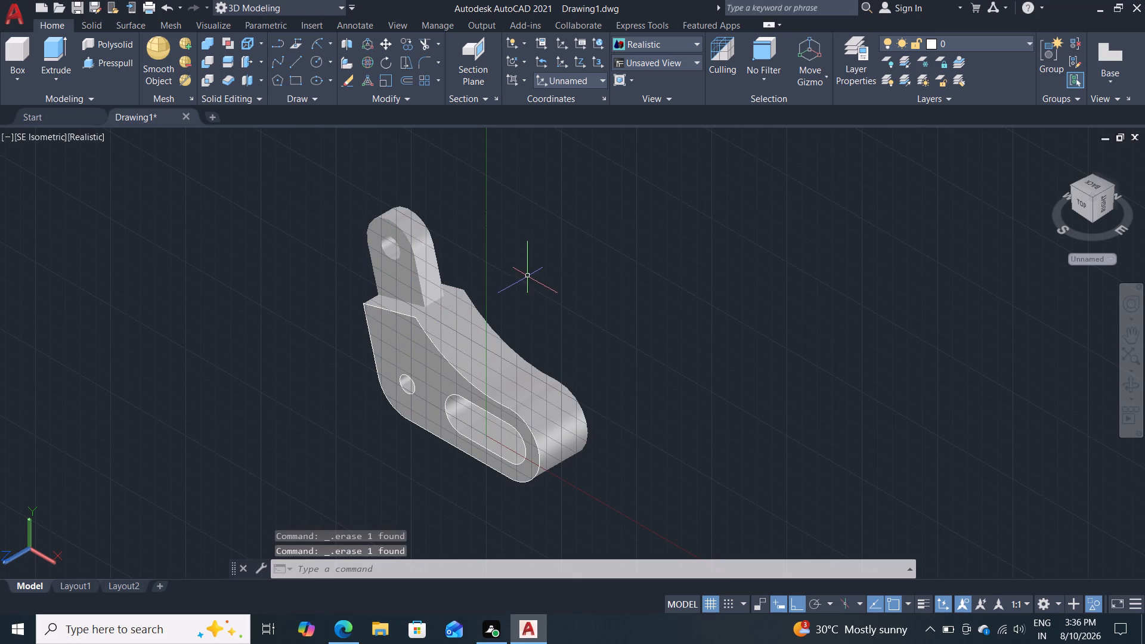
# End object isolation to bring back the hidden vertical dividing line between the small hole and the slot.
pyautogui.keyDown('shift'); pyautogui.moveTo(531, 320); pyautogui.dragTo(596, 275, button='middle'); pyautogui.keyUp('shift')
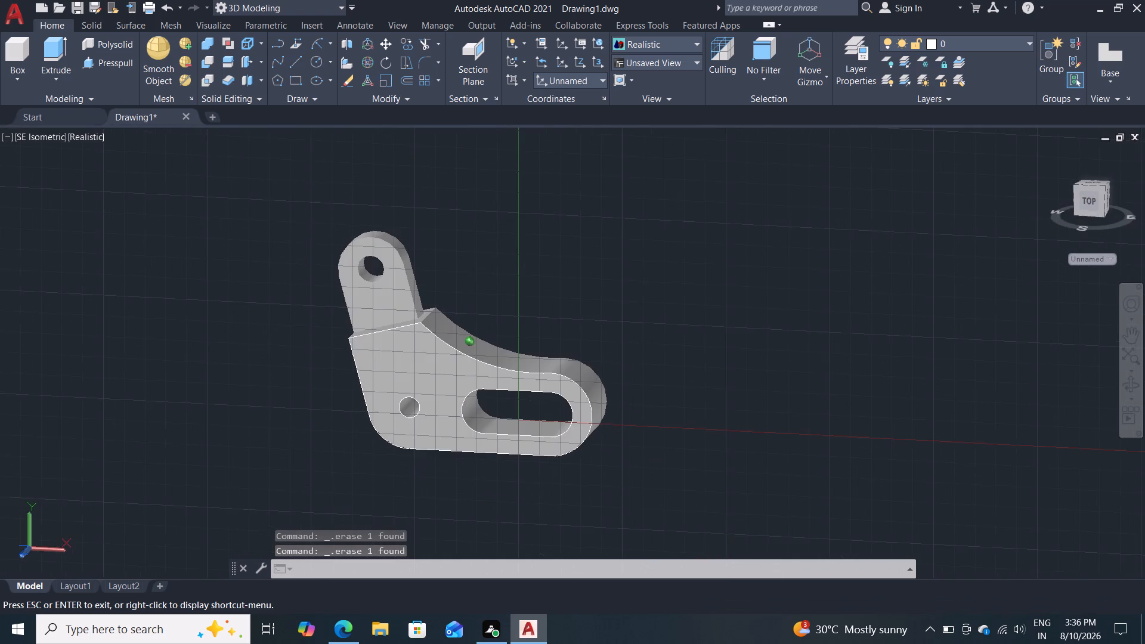
pyautogui.keyDown('shift'); pyautogui.moveTo(596, 275); pyautogui.dragTo(556, 317, button='middle'); pyautogui.keyUp('shift')
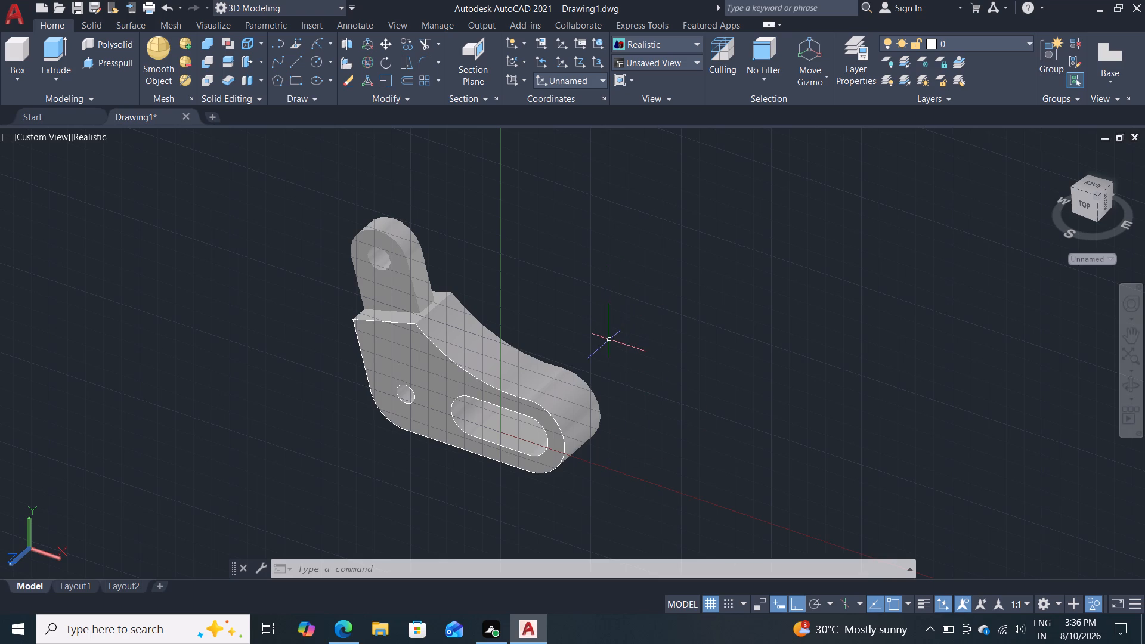
pyautogui.moveTo(311, 384); pyautogui.dragTo(301, 376, button='right')
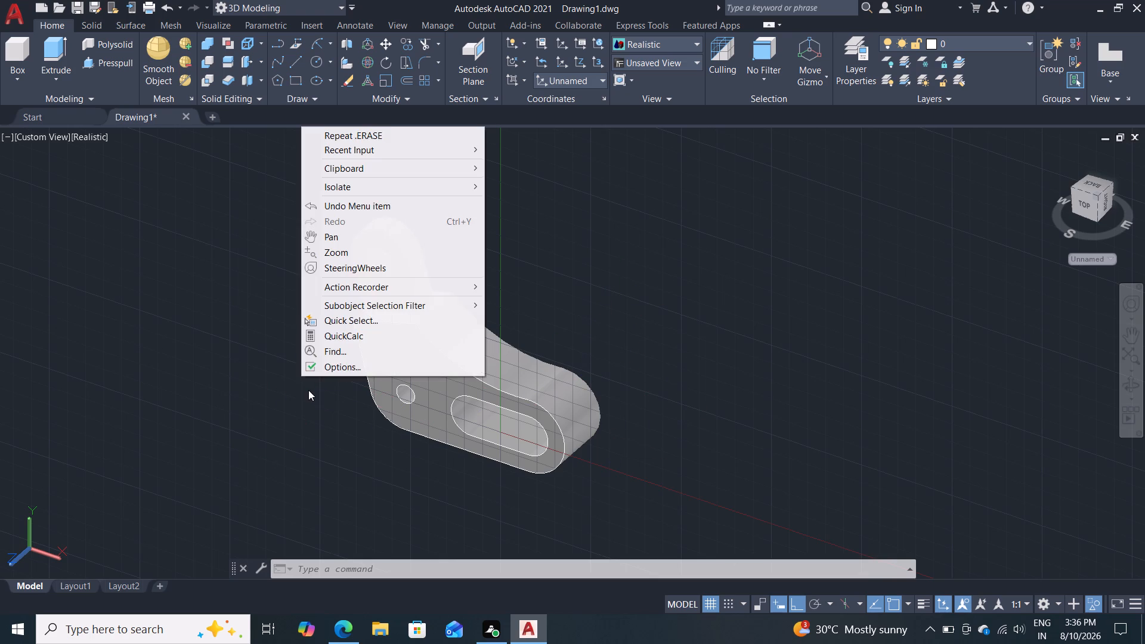
pyautogui.click(363, 190)
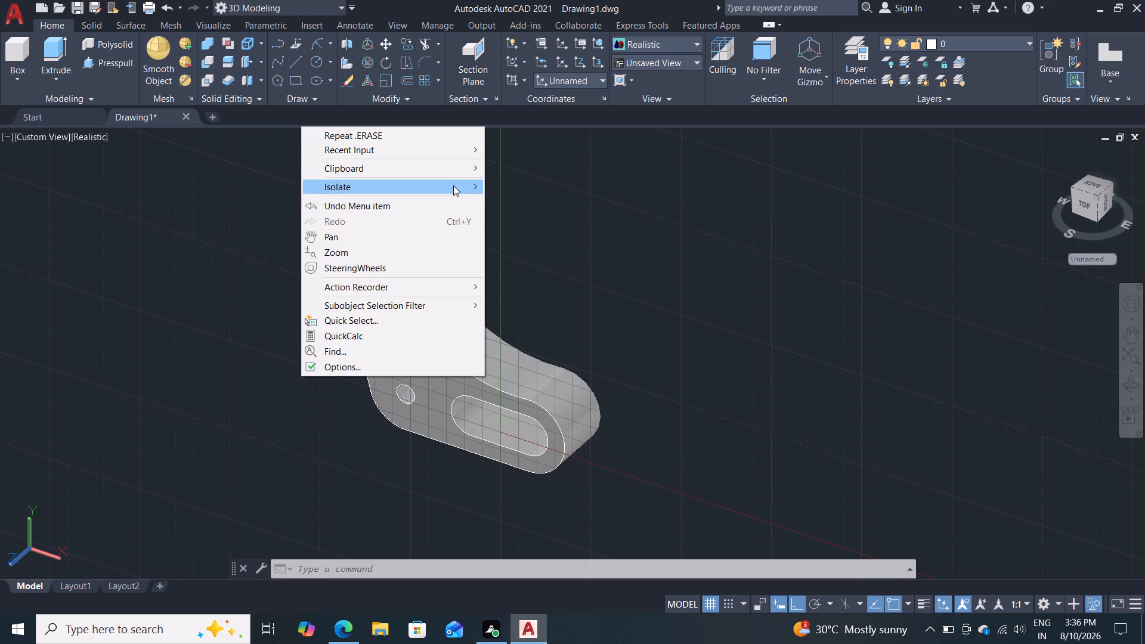
pyautogui.click(466, 185)
pyautogui.click(534, 216)
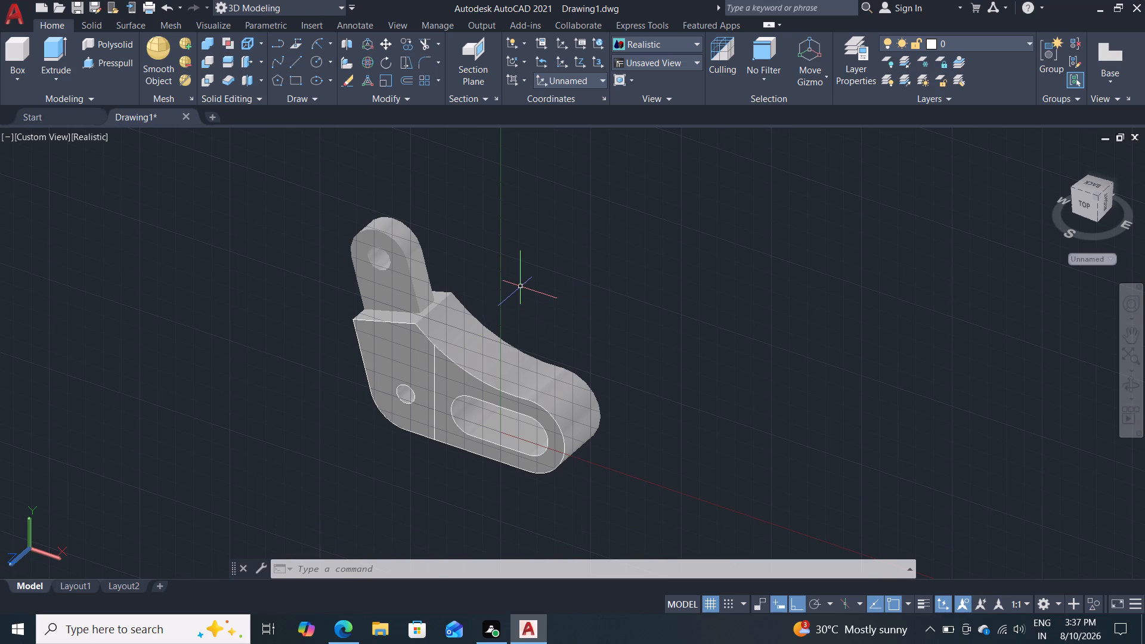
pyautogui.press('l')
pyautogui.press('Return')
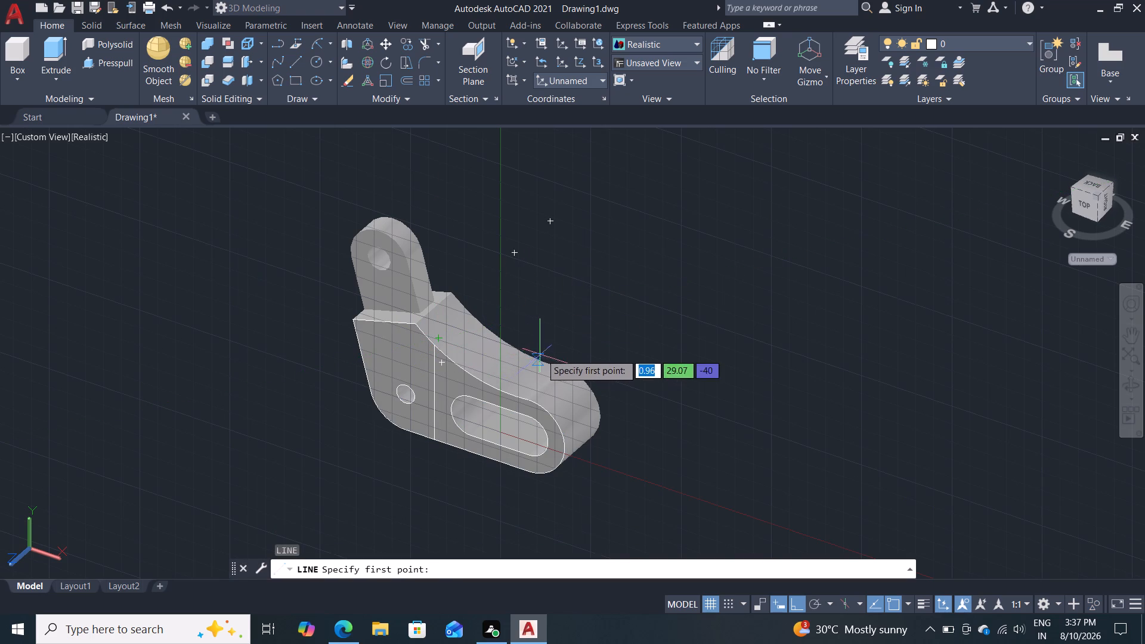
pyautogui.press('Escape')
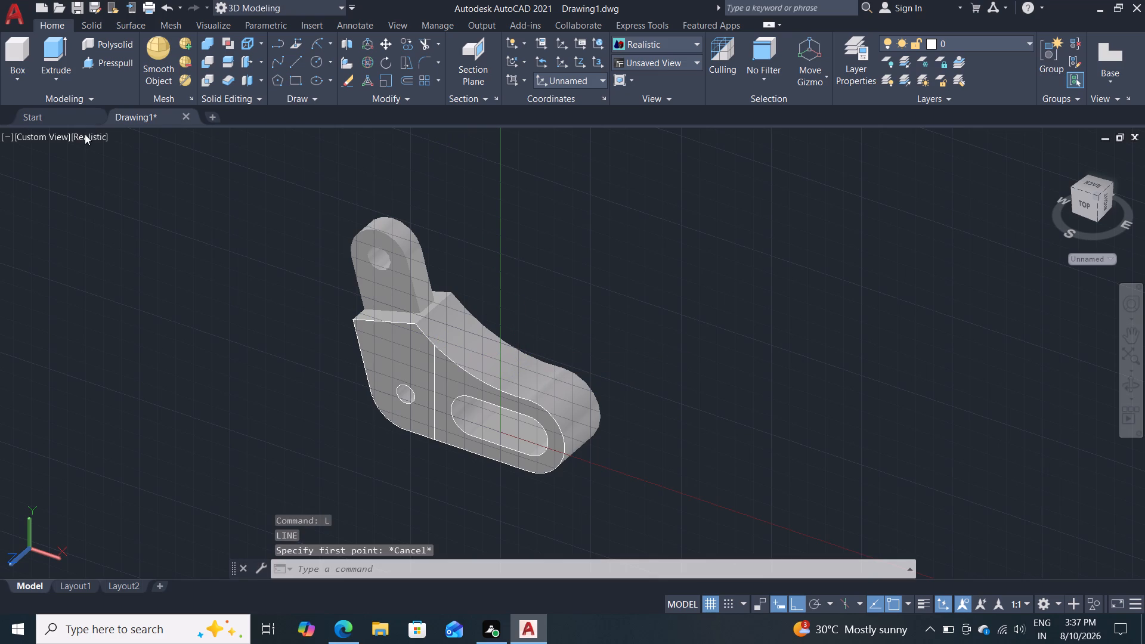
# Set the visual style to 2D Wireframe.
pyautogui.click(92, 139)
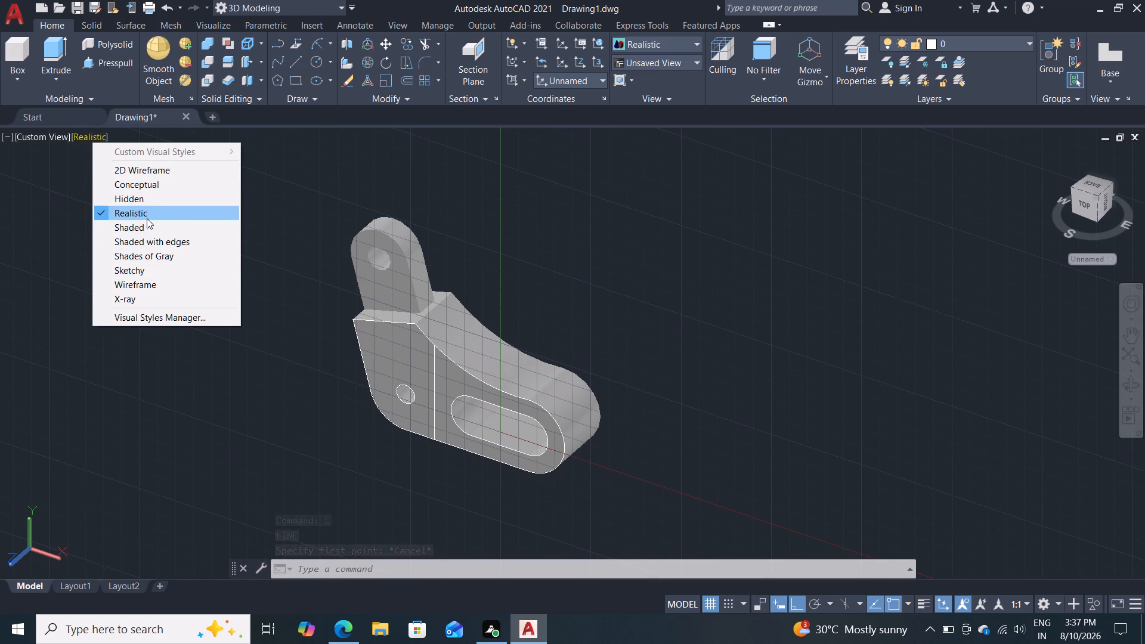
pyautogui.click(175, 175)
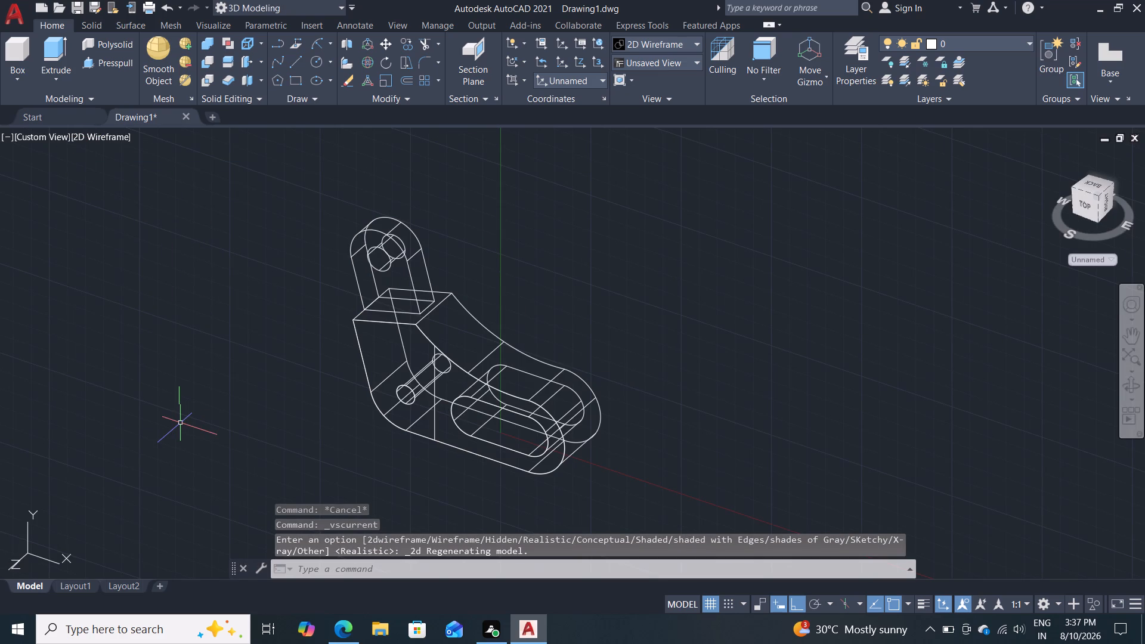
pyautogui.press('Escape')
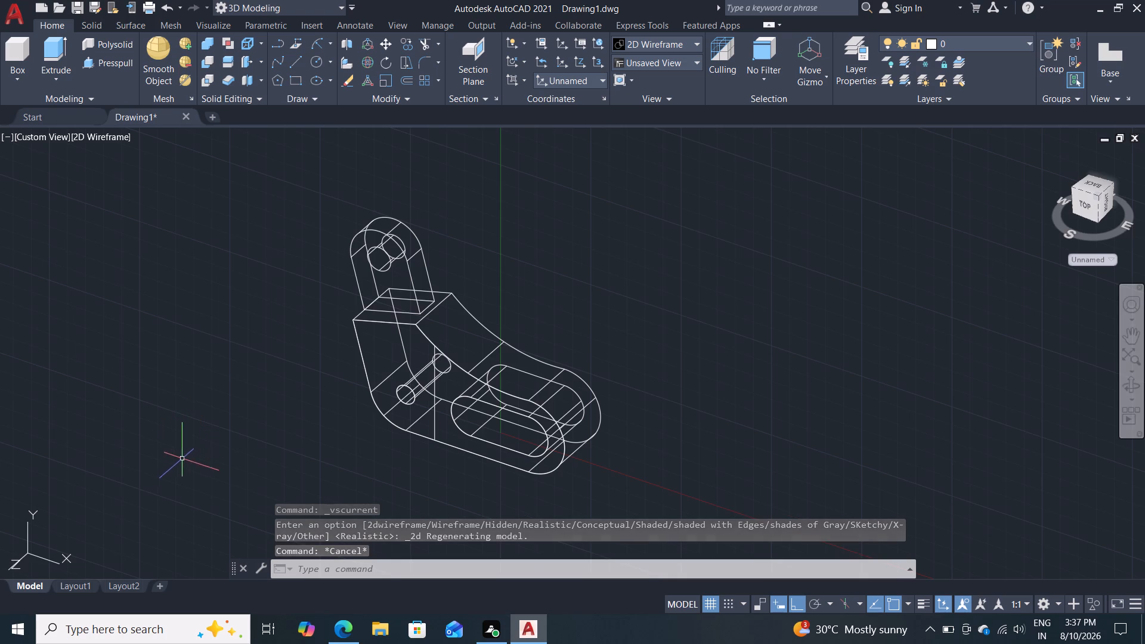
# Set the visual style to Shades of Gray.
pyautogui.keyDown('shift'); pyautogui.moveTo(209, 444); pyautogui.dragTo(232, 439, button='middle'); pyautogui.keyUp('shift')
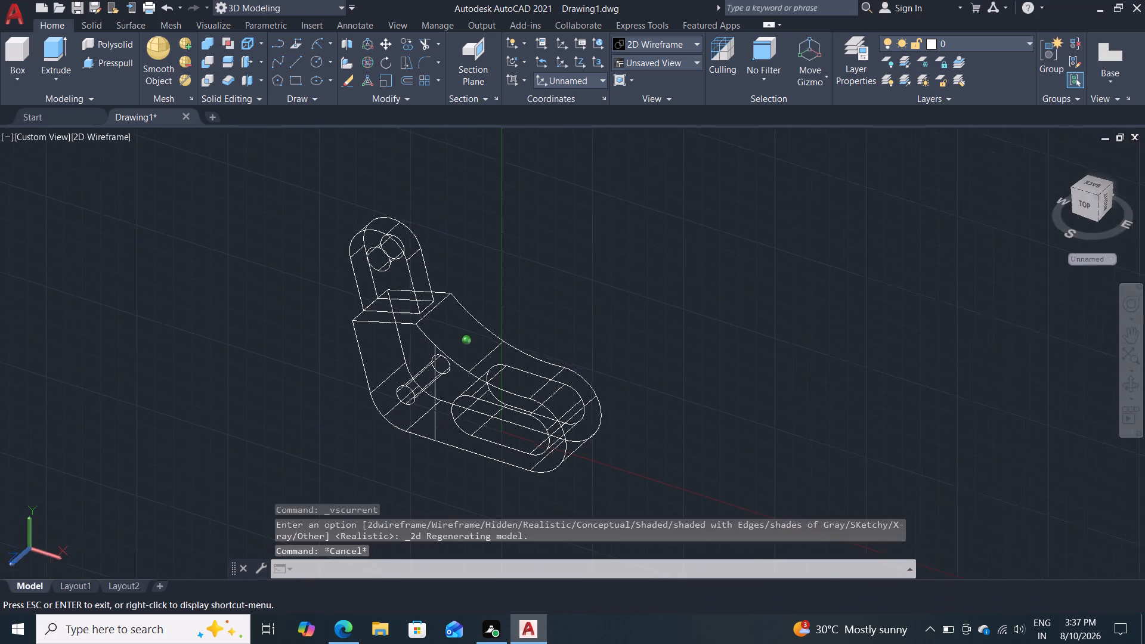
pyautogui.keyDown('shift'); pyautogui.moveTo(232, 439); pyautogui.dragTo(278, 375, button='middle'); pyautogui.keyUp('shift')
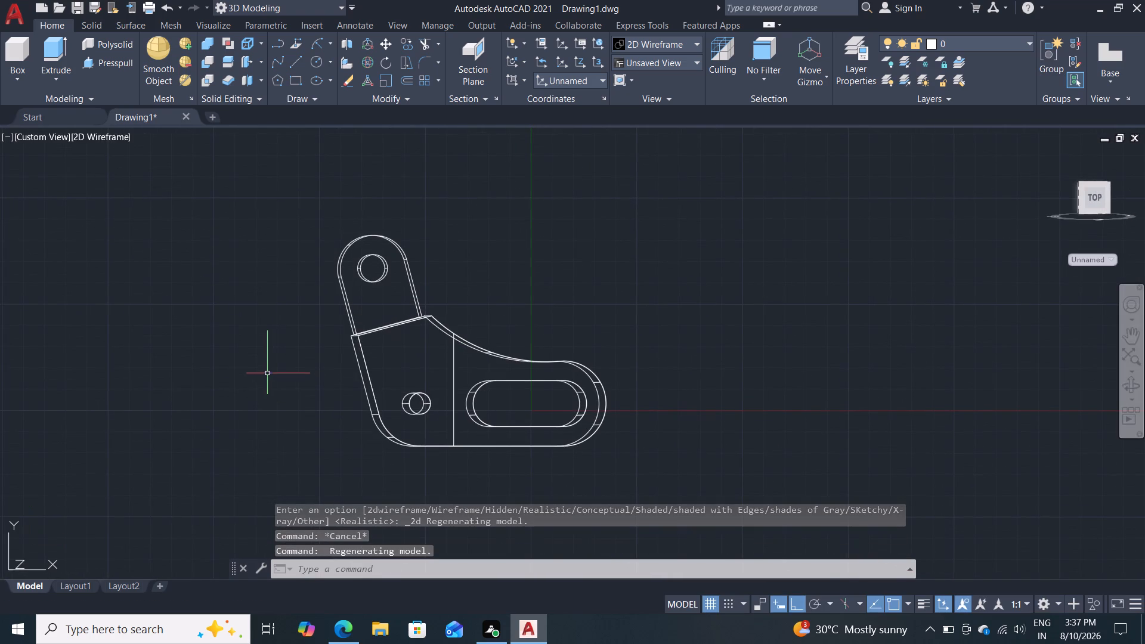
pyautogui.click(85, 132)
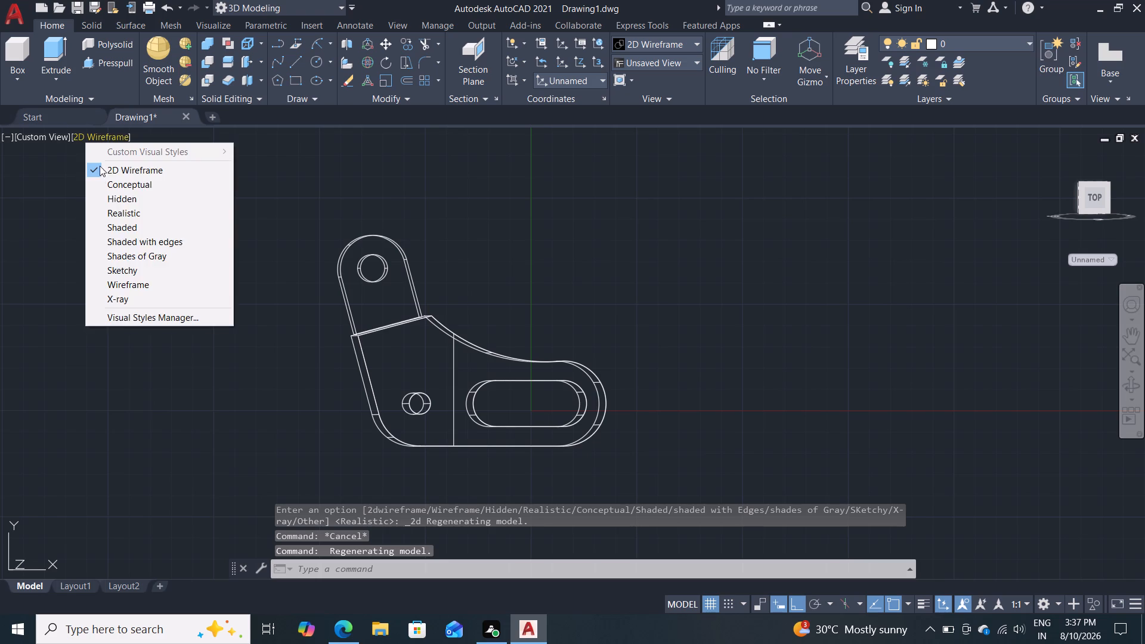
pyautogui.click(128, 258)
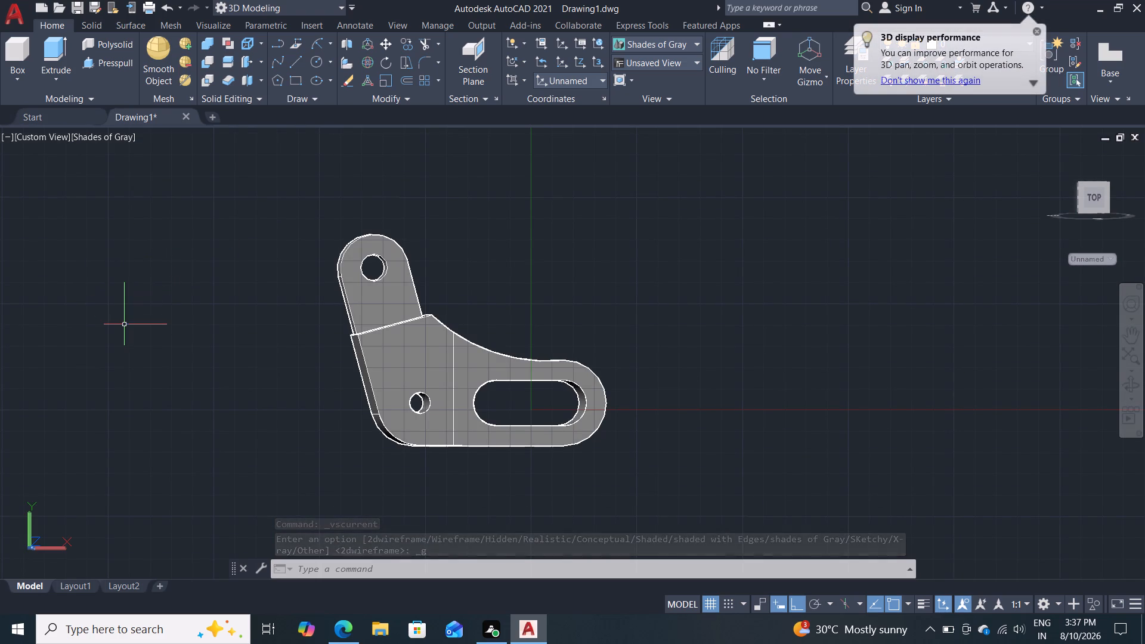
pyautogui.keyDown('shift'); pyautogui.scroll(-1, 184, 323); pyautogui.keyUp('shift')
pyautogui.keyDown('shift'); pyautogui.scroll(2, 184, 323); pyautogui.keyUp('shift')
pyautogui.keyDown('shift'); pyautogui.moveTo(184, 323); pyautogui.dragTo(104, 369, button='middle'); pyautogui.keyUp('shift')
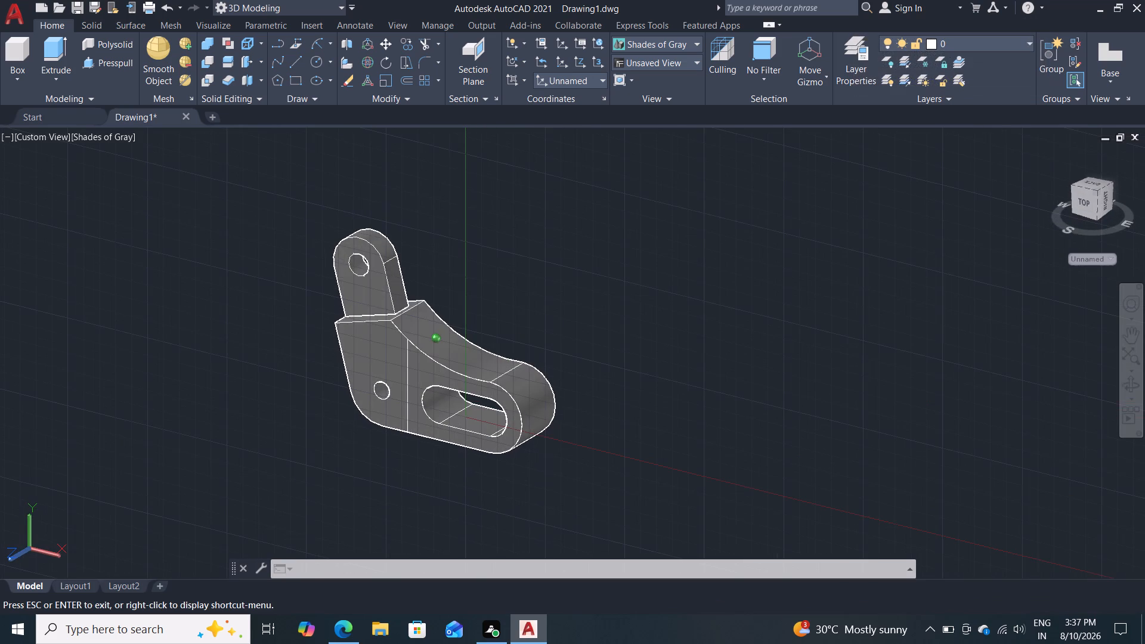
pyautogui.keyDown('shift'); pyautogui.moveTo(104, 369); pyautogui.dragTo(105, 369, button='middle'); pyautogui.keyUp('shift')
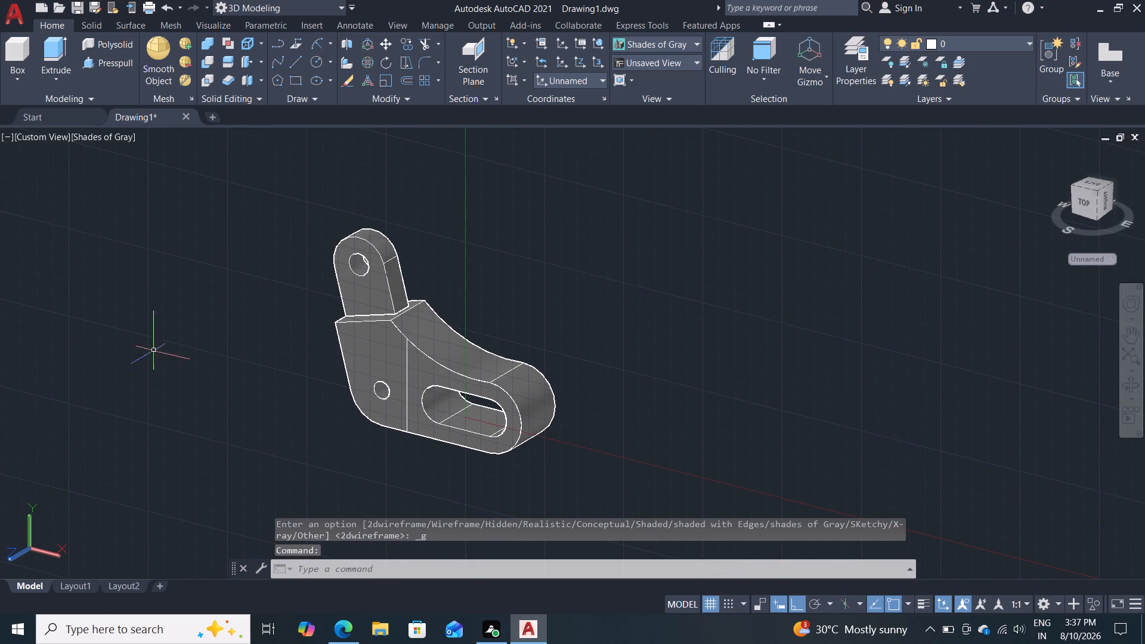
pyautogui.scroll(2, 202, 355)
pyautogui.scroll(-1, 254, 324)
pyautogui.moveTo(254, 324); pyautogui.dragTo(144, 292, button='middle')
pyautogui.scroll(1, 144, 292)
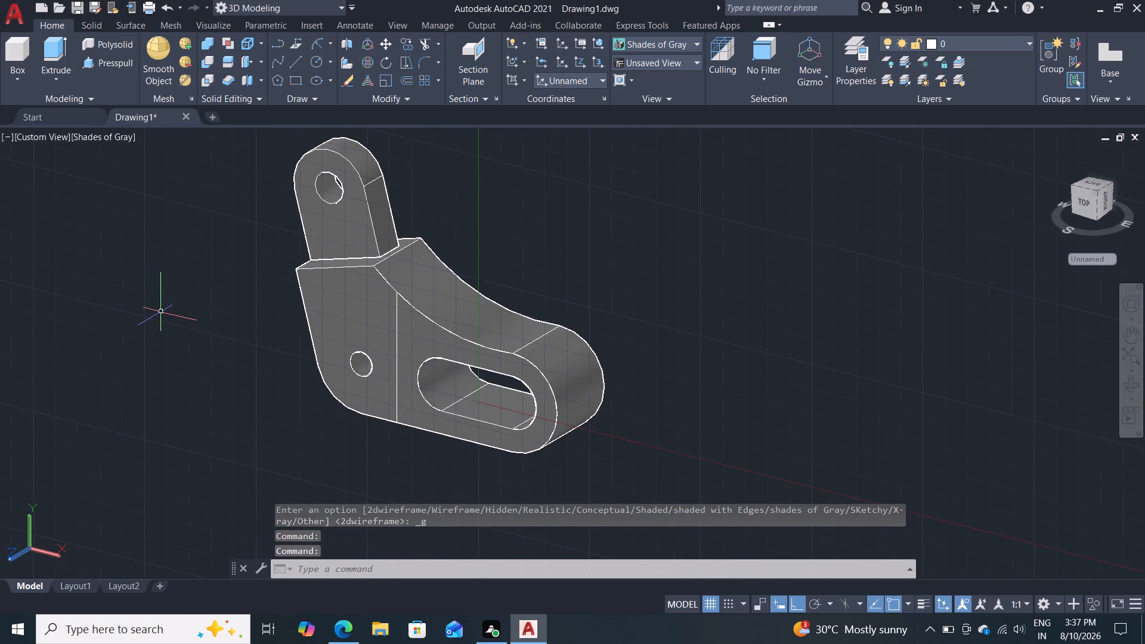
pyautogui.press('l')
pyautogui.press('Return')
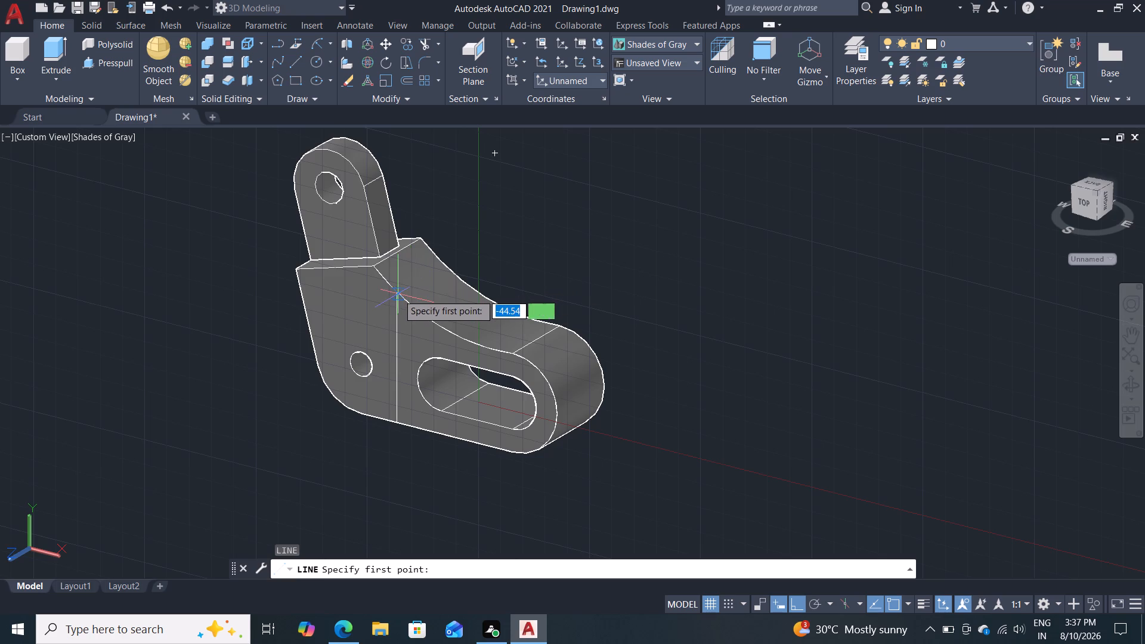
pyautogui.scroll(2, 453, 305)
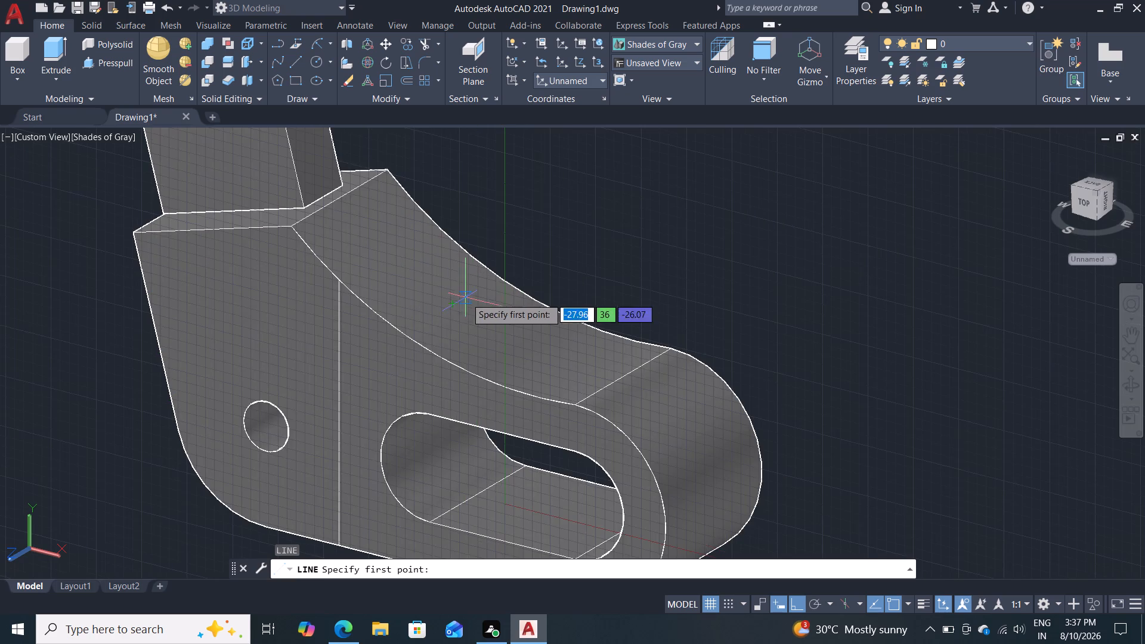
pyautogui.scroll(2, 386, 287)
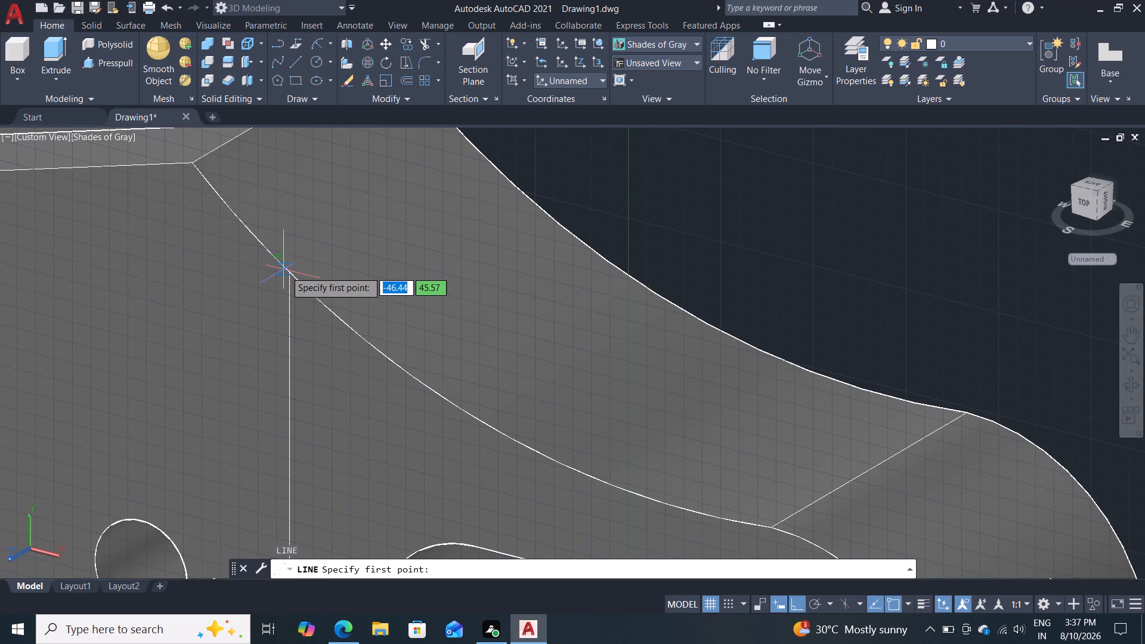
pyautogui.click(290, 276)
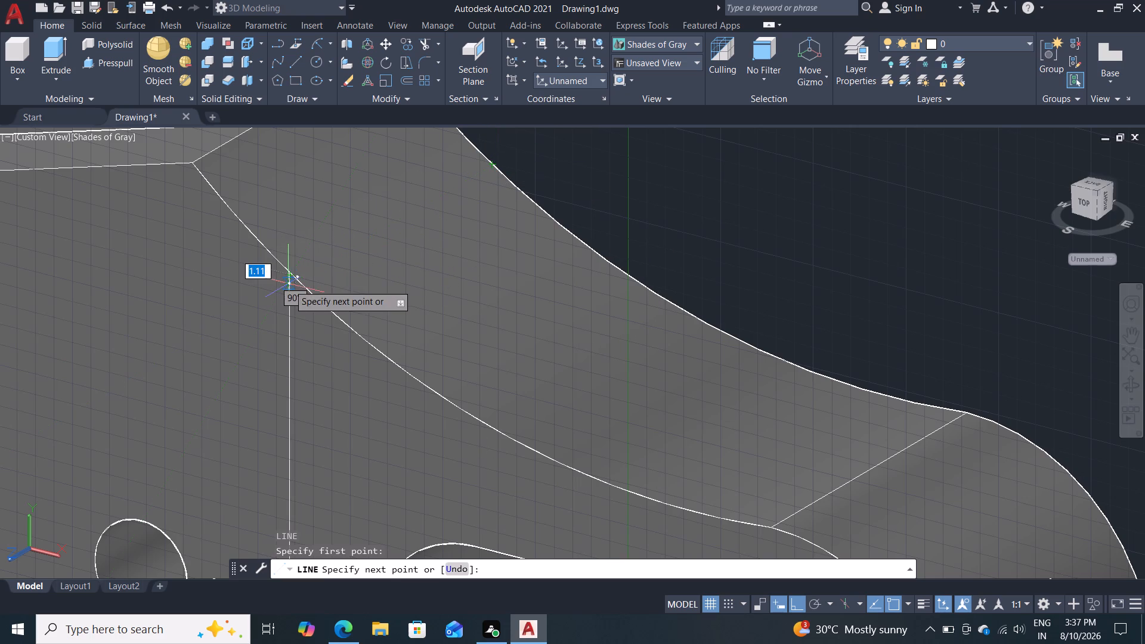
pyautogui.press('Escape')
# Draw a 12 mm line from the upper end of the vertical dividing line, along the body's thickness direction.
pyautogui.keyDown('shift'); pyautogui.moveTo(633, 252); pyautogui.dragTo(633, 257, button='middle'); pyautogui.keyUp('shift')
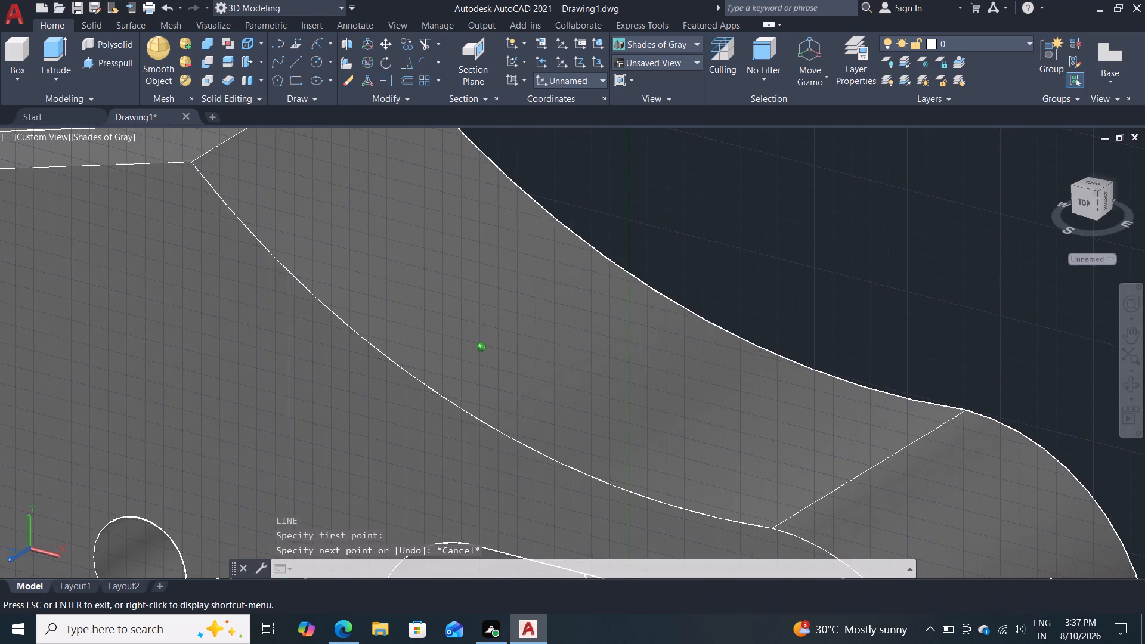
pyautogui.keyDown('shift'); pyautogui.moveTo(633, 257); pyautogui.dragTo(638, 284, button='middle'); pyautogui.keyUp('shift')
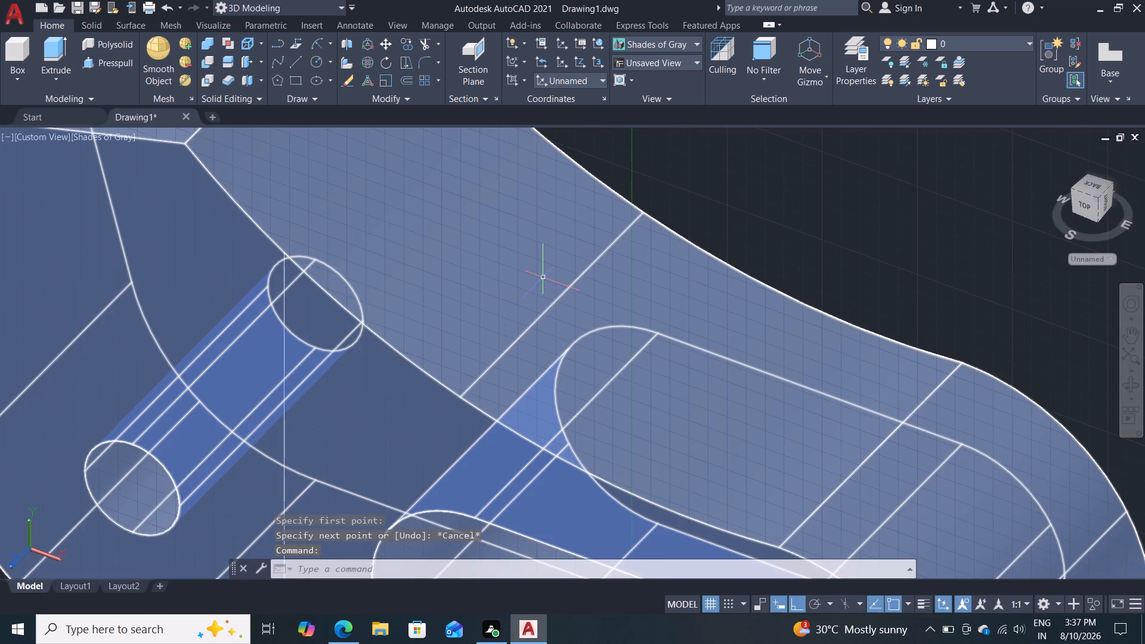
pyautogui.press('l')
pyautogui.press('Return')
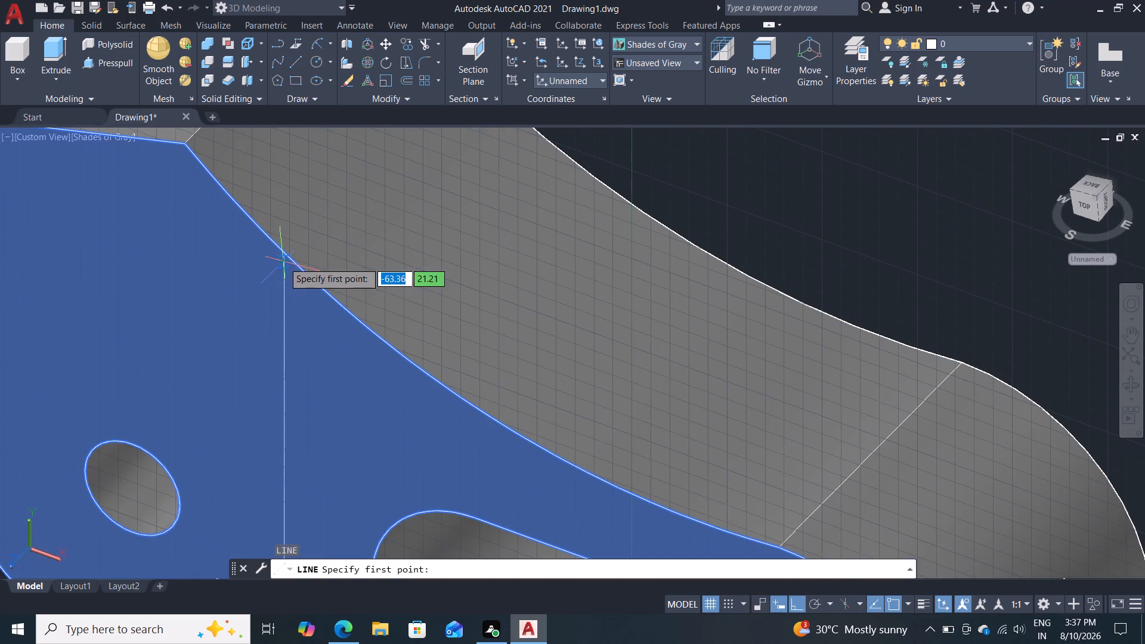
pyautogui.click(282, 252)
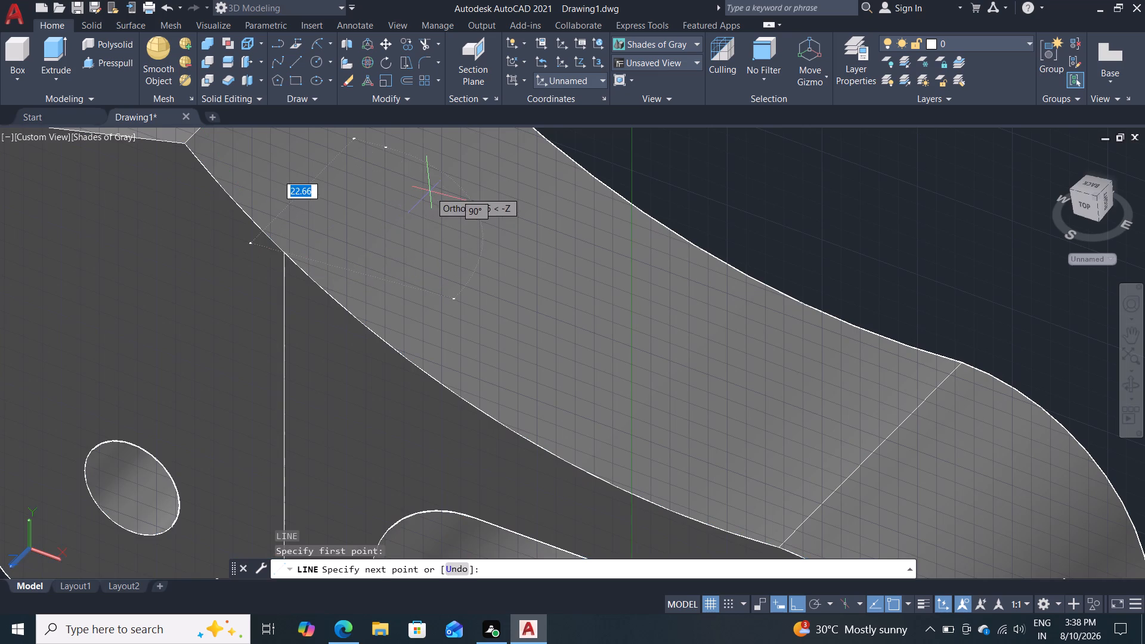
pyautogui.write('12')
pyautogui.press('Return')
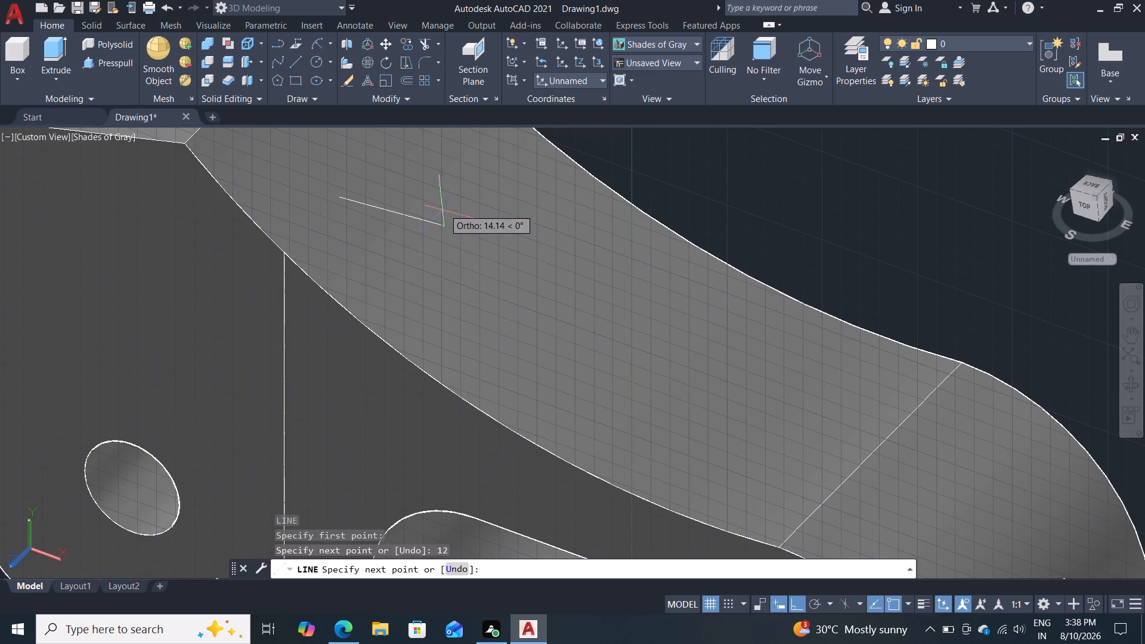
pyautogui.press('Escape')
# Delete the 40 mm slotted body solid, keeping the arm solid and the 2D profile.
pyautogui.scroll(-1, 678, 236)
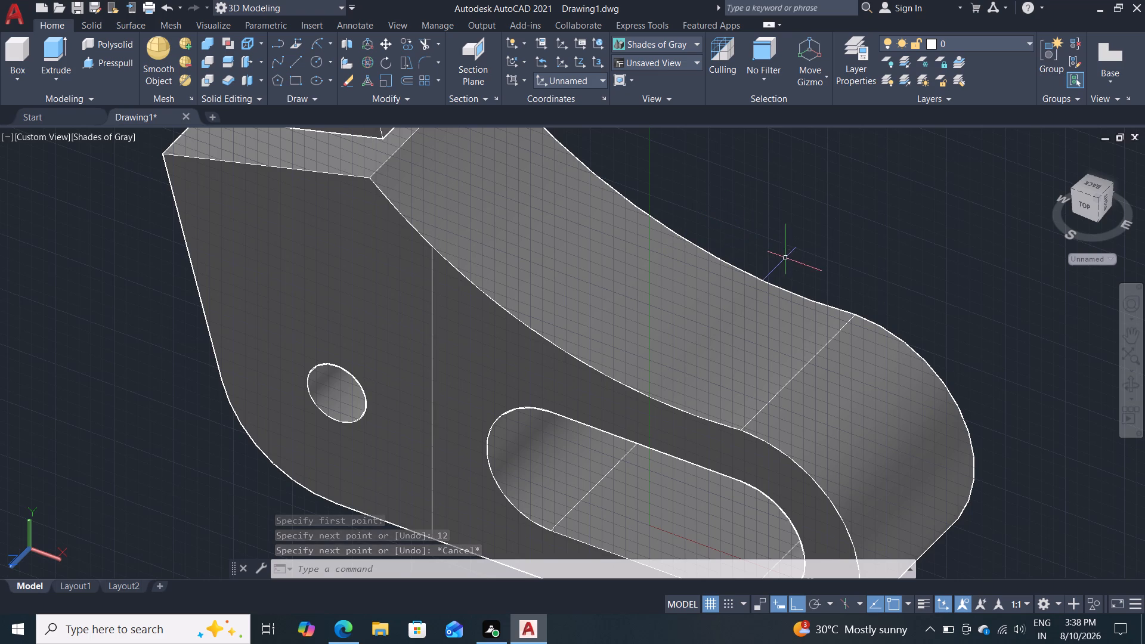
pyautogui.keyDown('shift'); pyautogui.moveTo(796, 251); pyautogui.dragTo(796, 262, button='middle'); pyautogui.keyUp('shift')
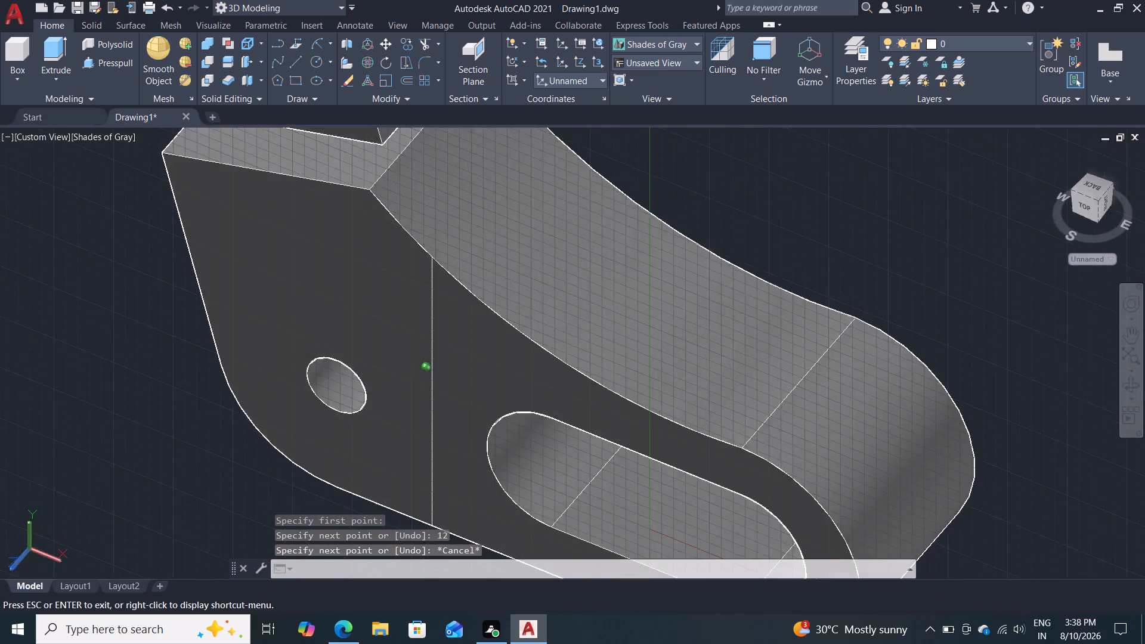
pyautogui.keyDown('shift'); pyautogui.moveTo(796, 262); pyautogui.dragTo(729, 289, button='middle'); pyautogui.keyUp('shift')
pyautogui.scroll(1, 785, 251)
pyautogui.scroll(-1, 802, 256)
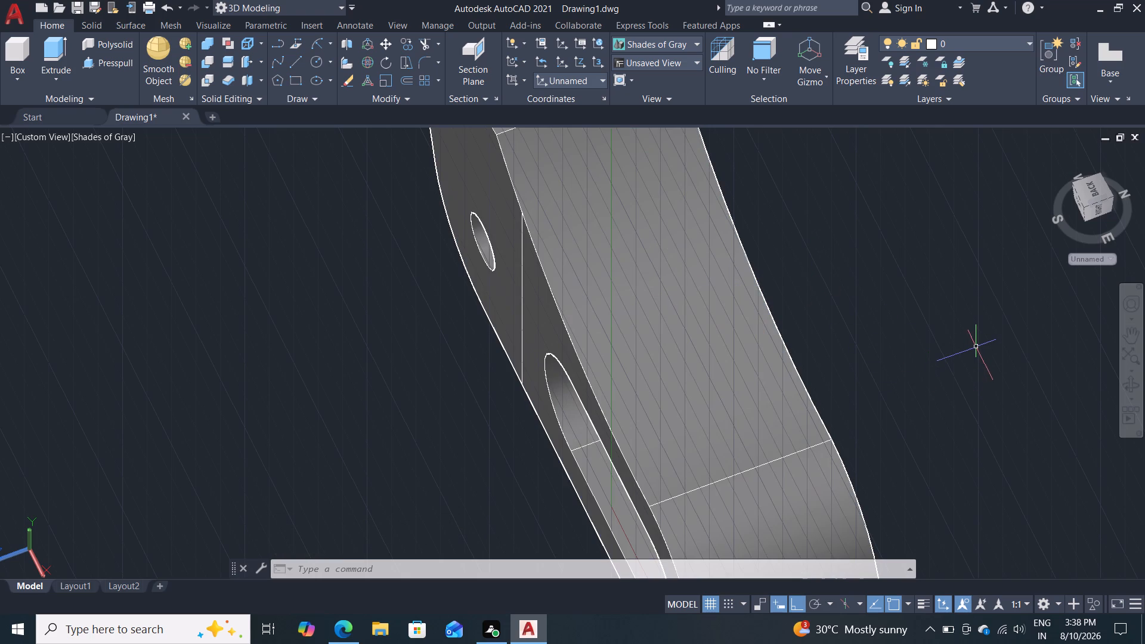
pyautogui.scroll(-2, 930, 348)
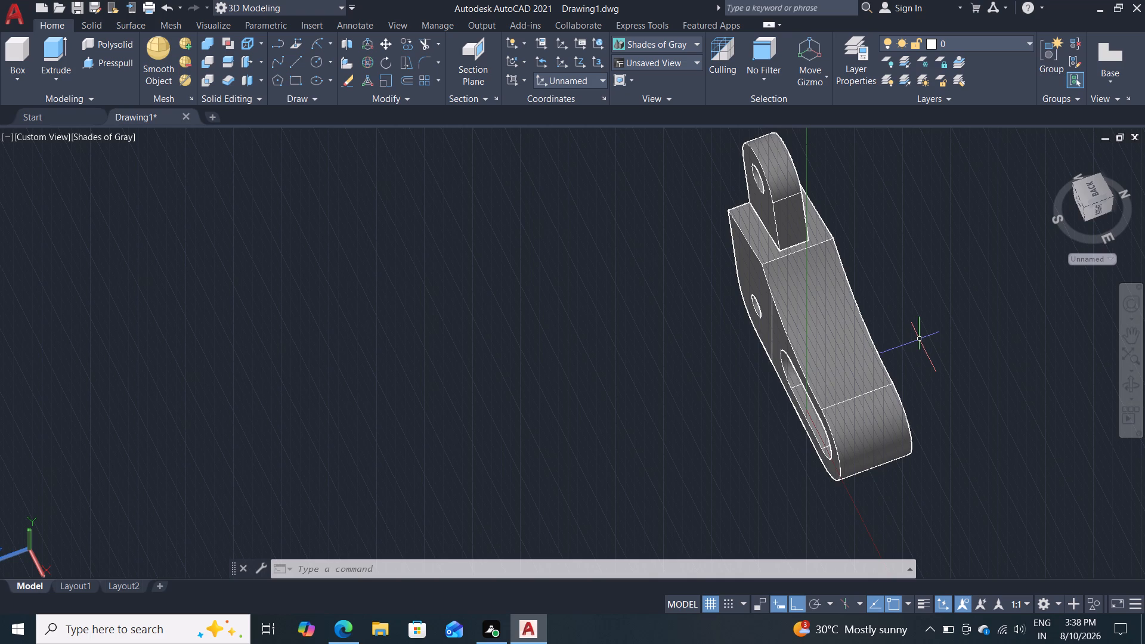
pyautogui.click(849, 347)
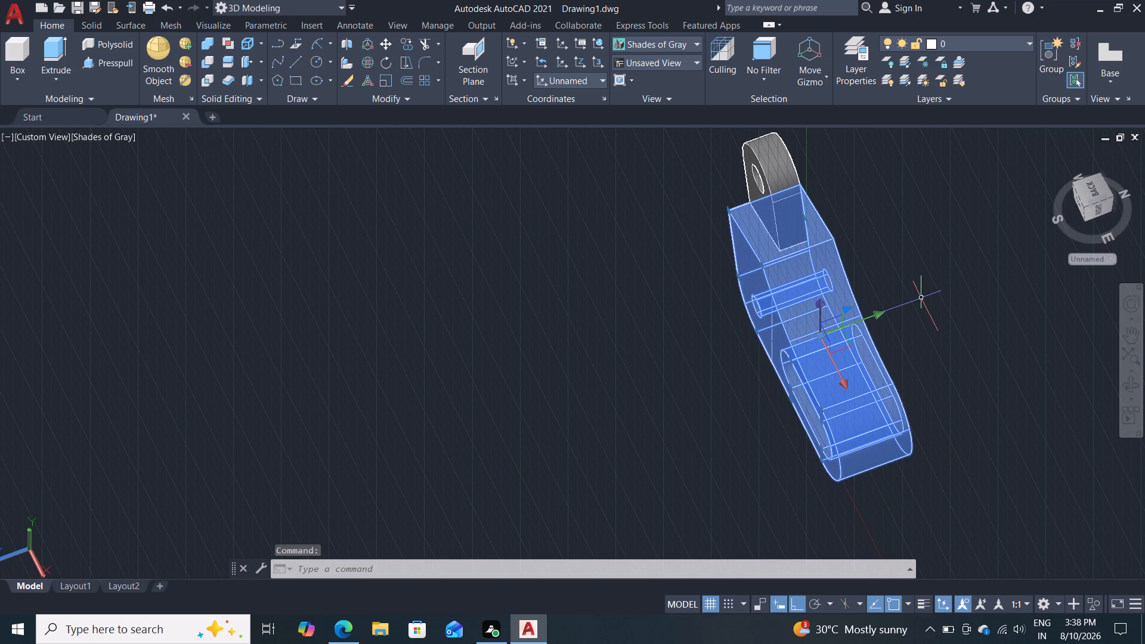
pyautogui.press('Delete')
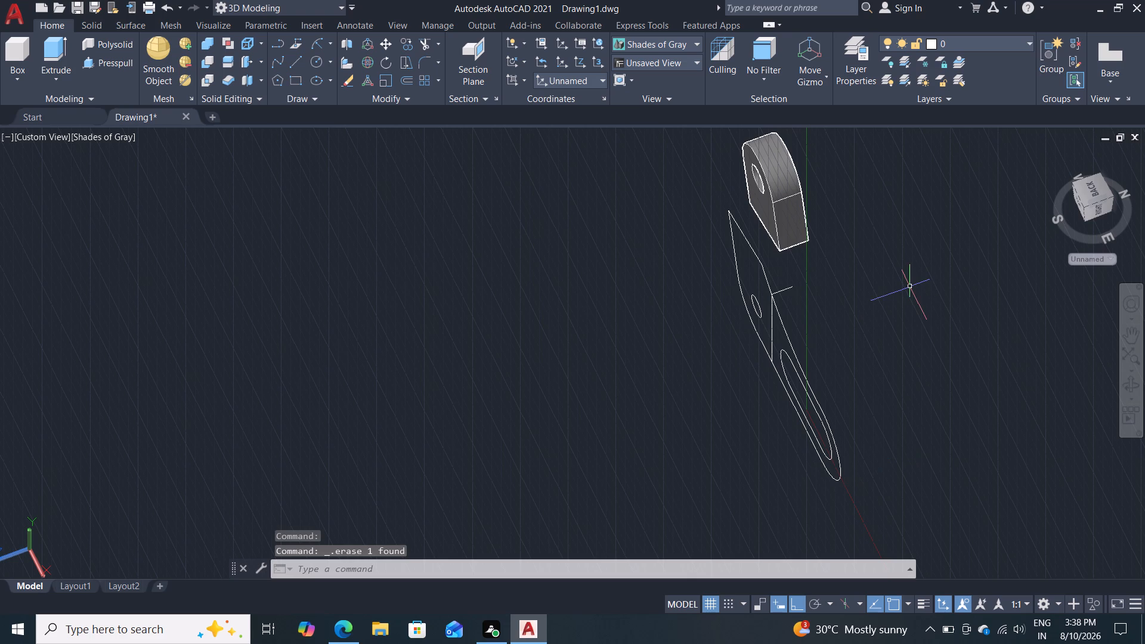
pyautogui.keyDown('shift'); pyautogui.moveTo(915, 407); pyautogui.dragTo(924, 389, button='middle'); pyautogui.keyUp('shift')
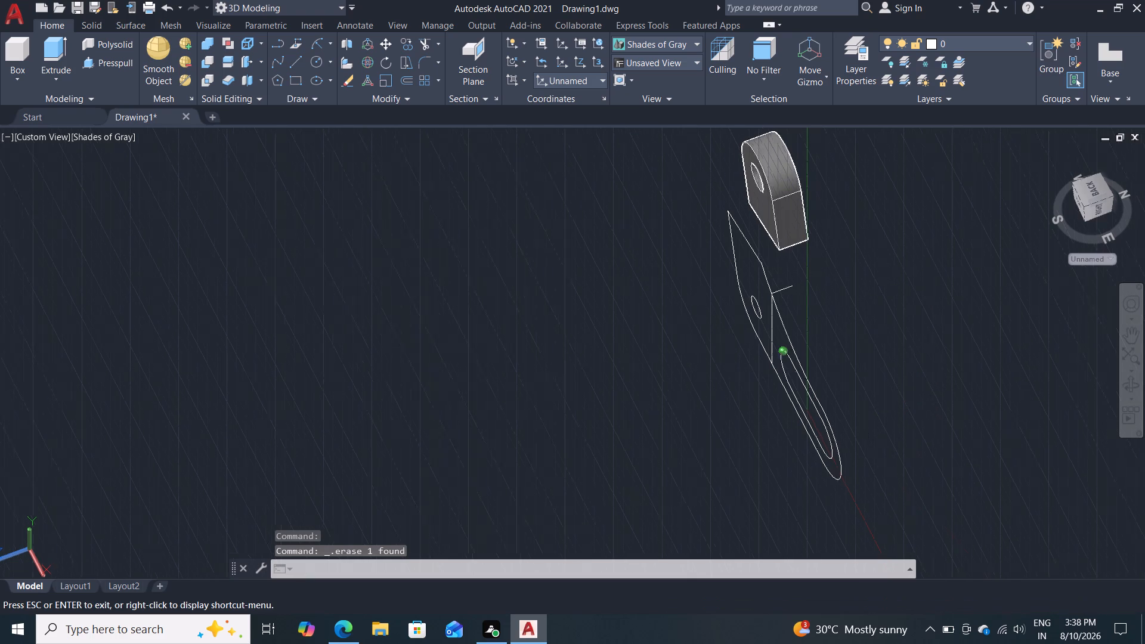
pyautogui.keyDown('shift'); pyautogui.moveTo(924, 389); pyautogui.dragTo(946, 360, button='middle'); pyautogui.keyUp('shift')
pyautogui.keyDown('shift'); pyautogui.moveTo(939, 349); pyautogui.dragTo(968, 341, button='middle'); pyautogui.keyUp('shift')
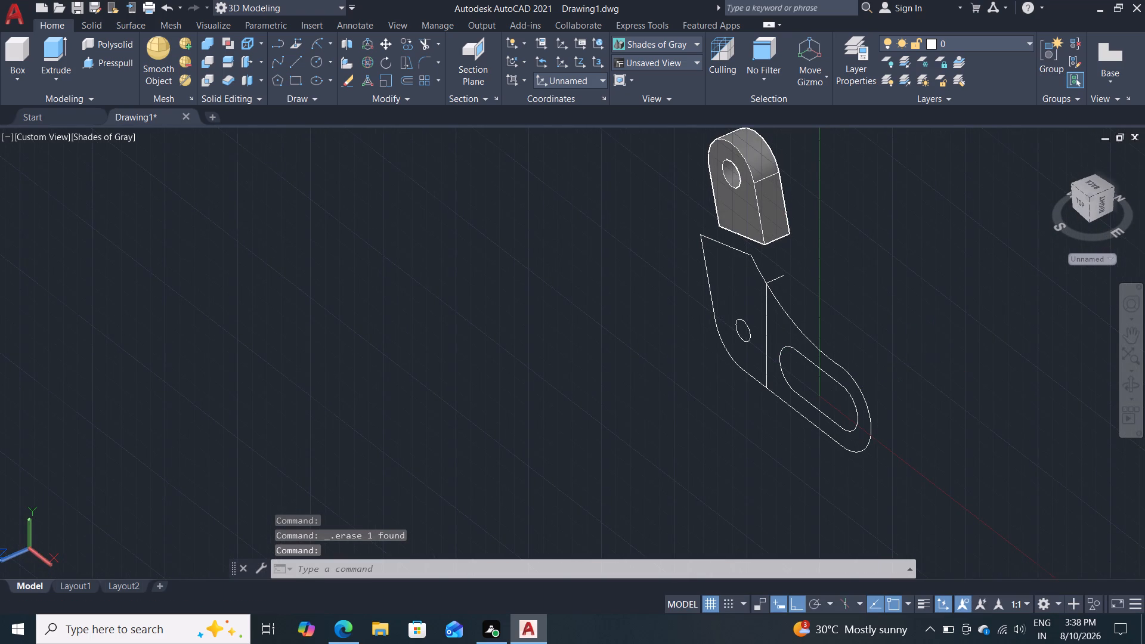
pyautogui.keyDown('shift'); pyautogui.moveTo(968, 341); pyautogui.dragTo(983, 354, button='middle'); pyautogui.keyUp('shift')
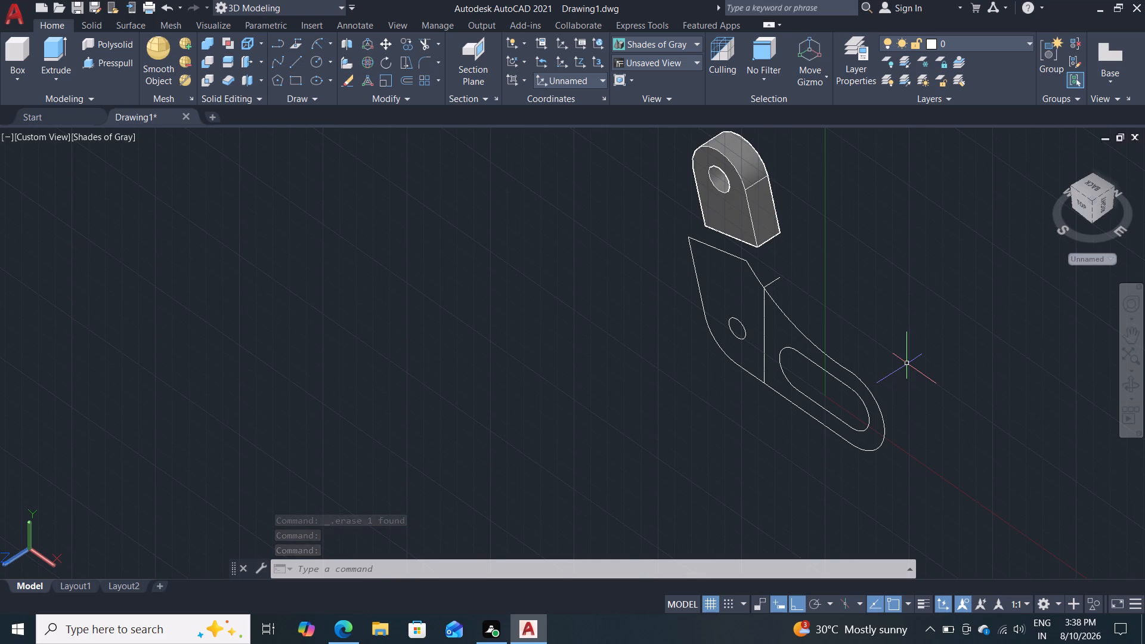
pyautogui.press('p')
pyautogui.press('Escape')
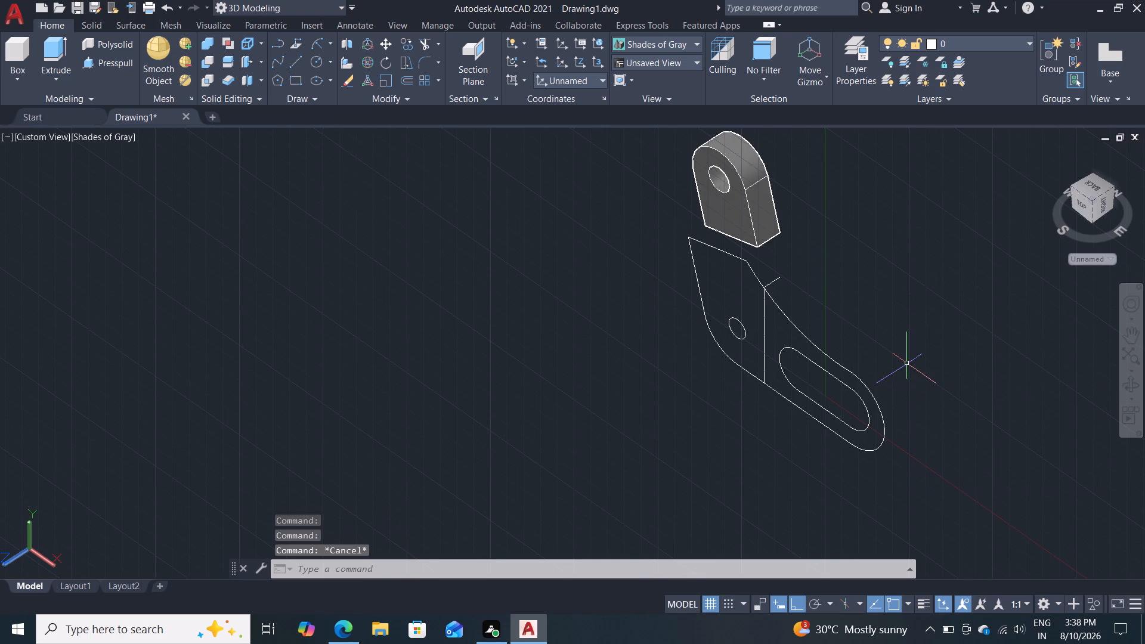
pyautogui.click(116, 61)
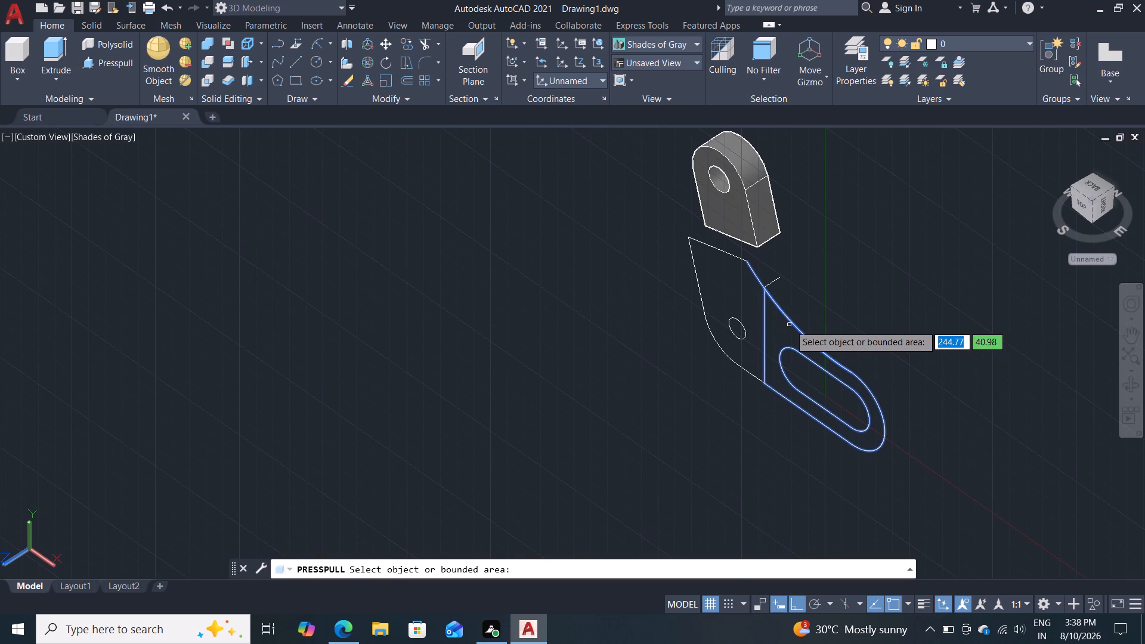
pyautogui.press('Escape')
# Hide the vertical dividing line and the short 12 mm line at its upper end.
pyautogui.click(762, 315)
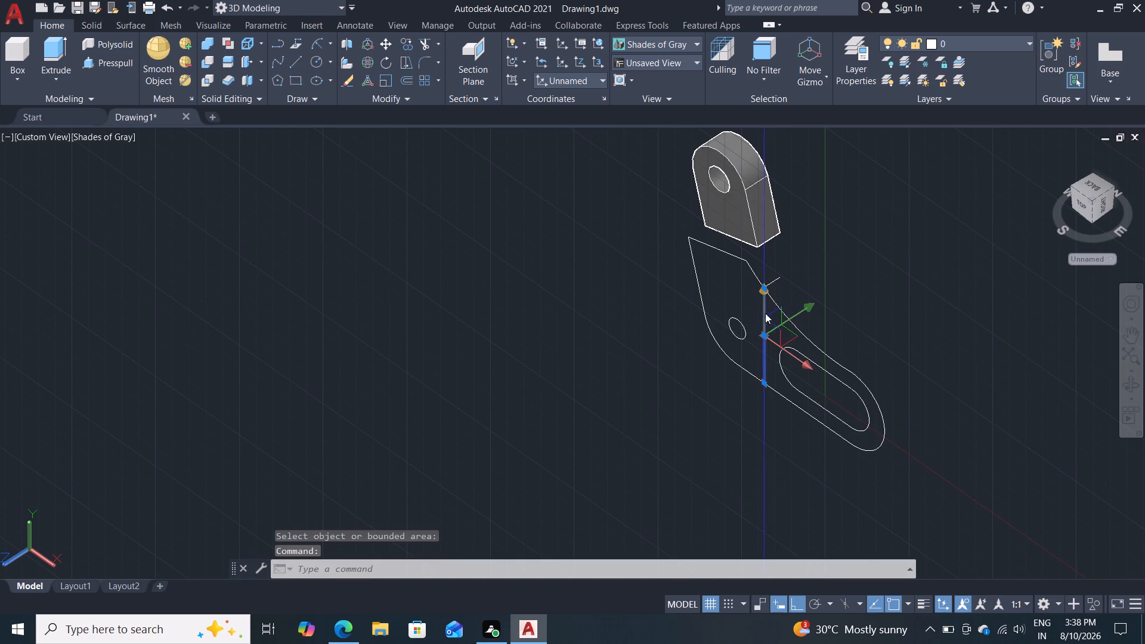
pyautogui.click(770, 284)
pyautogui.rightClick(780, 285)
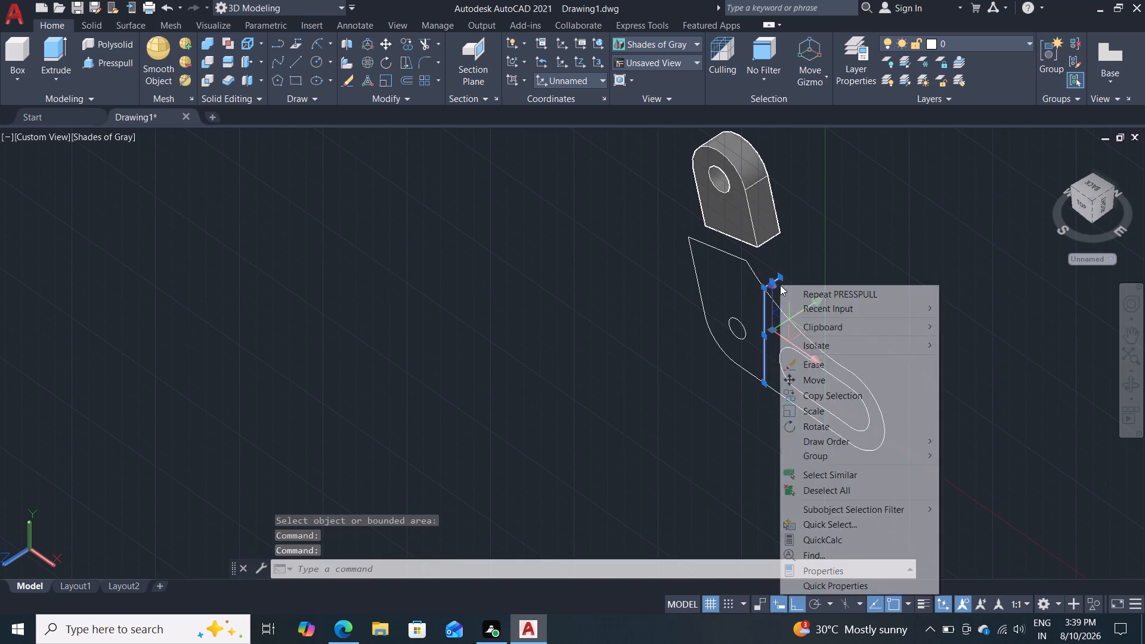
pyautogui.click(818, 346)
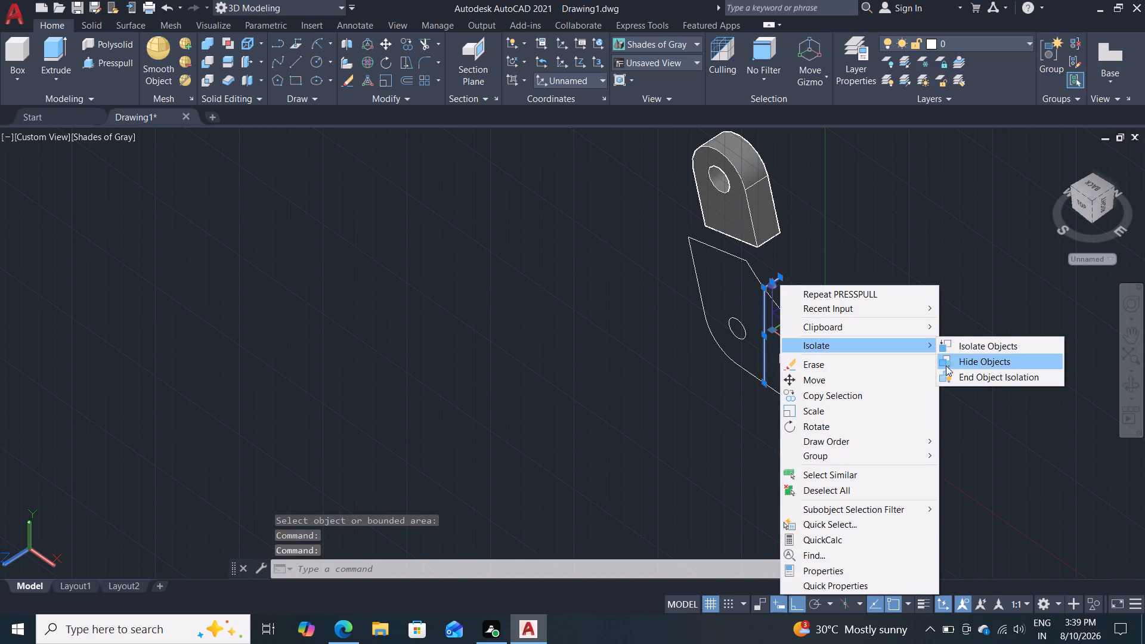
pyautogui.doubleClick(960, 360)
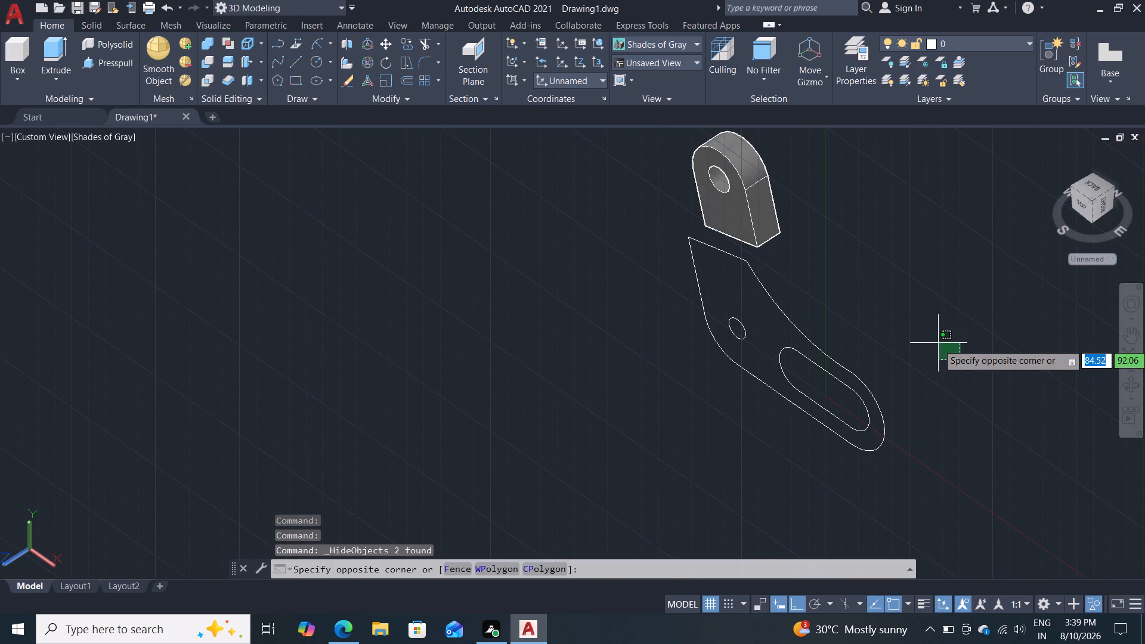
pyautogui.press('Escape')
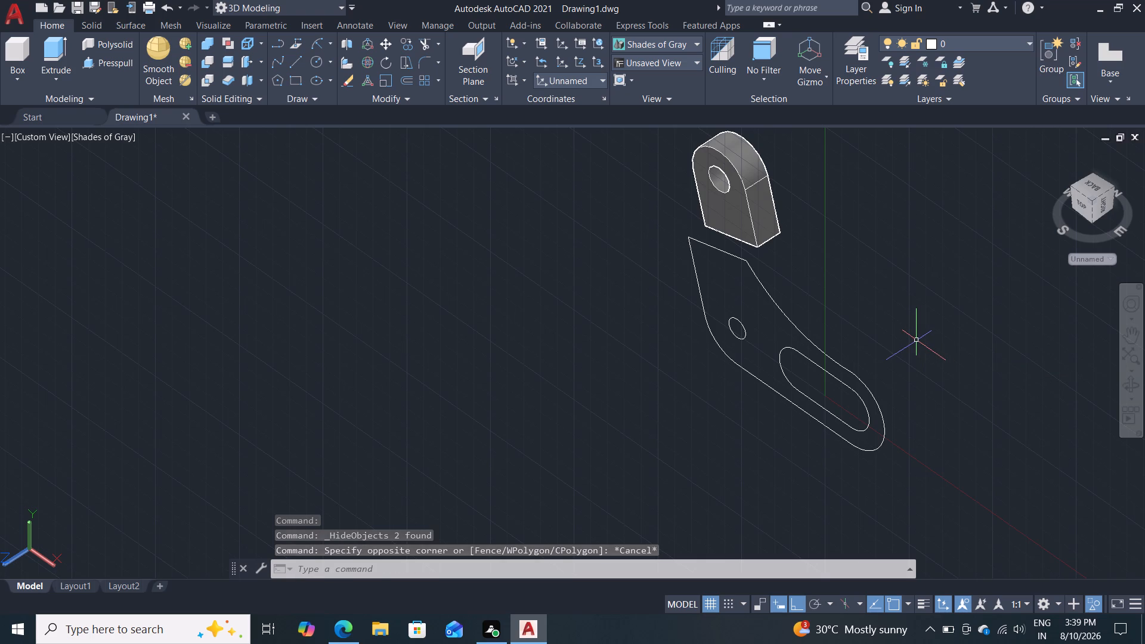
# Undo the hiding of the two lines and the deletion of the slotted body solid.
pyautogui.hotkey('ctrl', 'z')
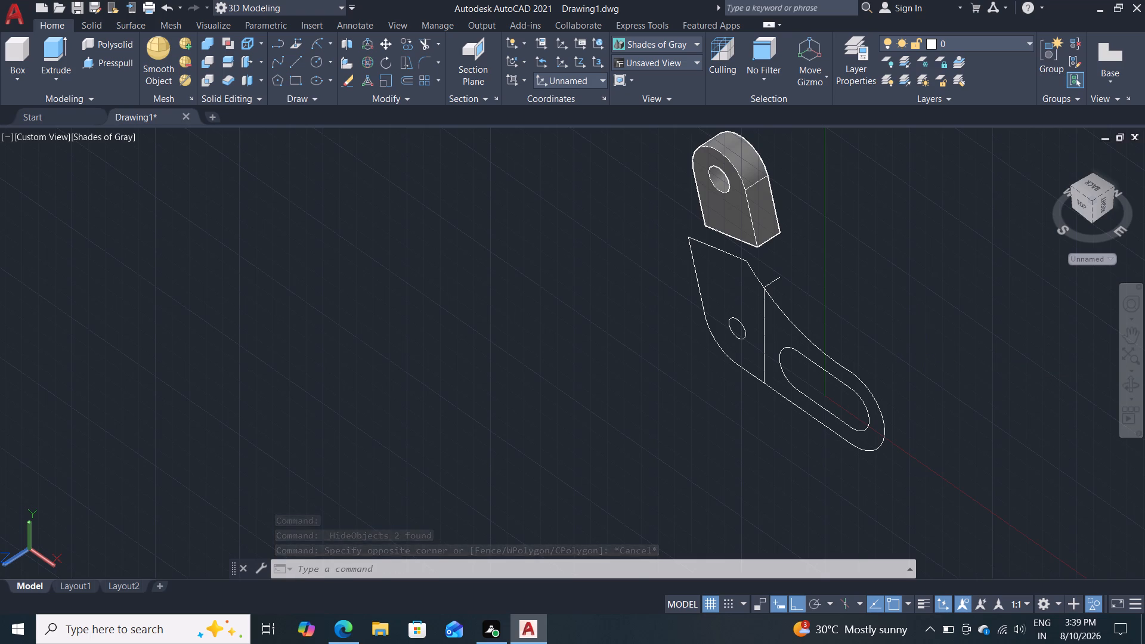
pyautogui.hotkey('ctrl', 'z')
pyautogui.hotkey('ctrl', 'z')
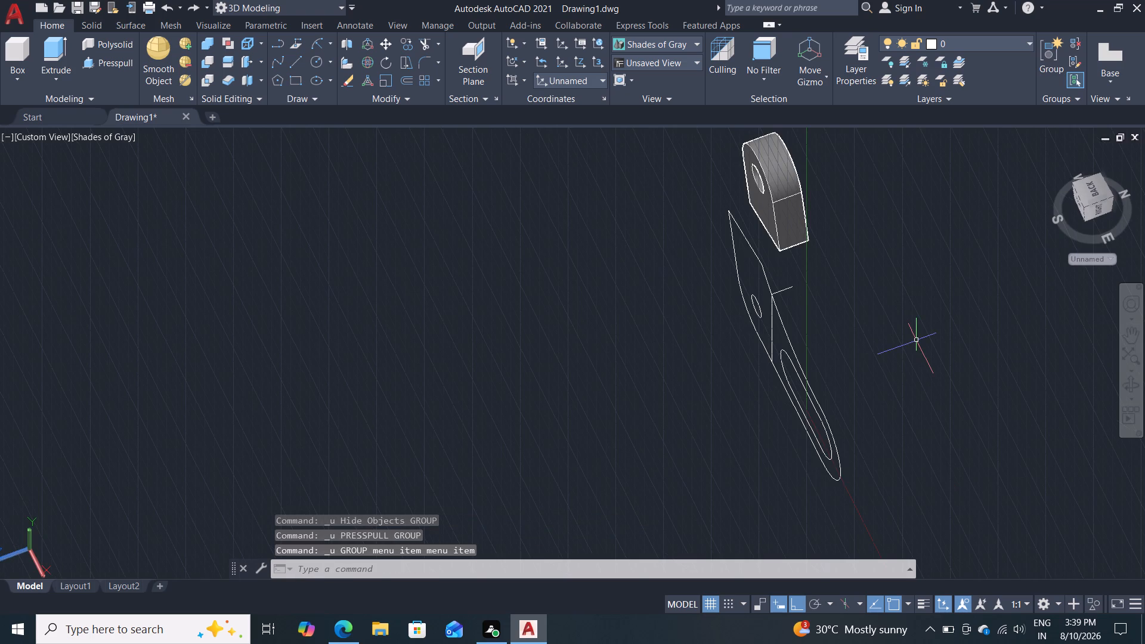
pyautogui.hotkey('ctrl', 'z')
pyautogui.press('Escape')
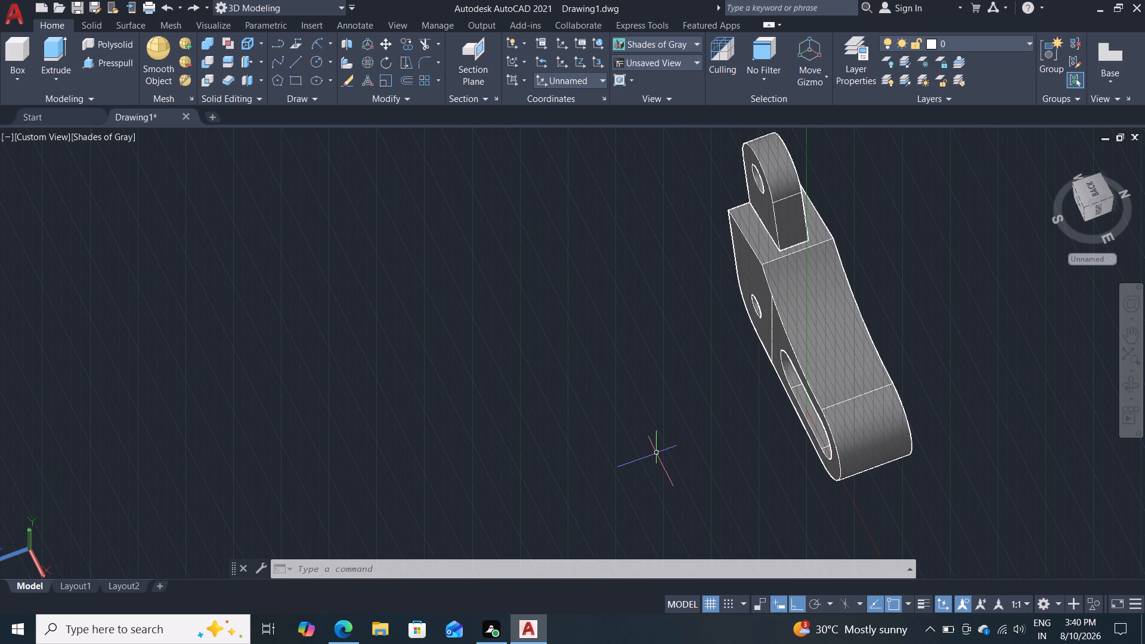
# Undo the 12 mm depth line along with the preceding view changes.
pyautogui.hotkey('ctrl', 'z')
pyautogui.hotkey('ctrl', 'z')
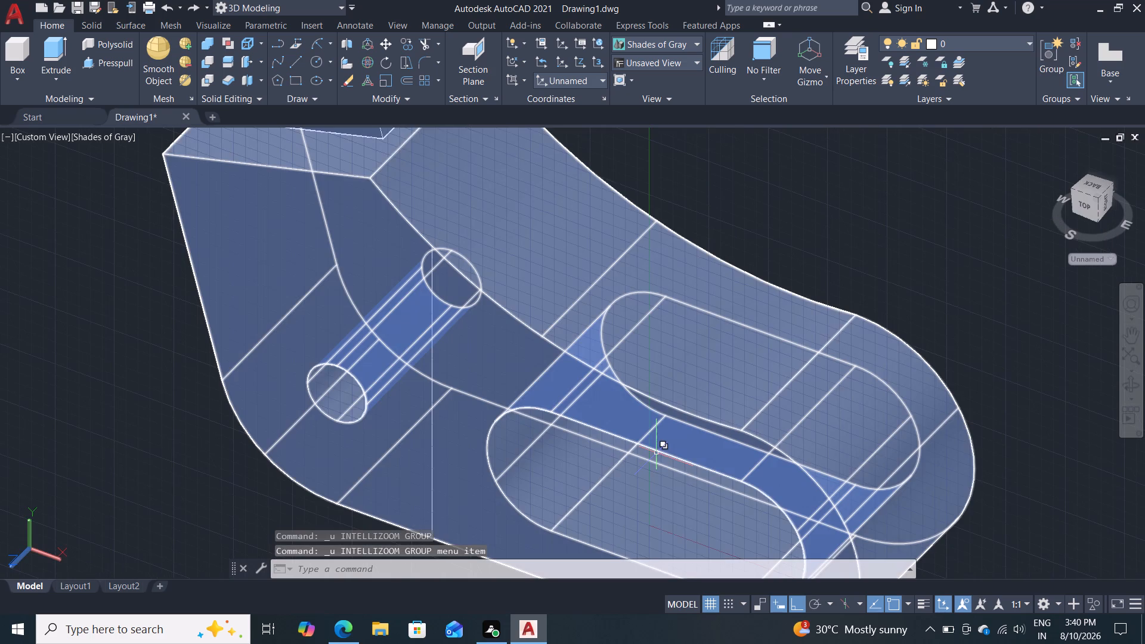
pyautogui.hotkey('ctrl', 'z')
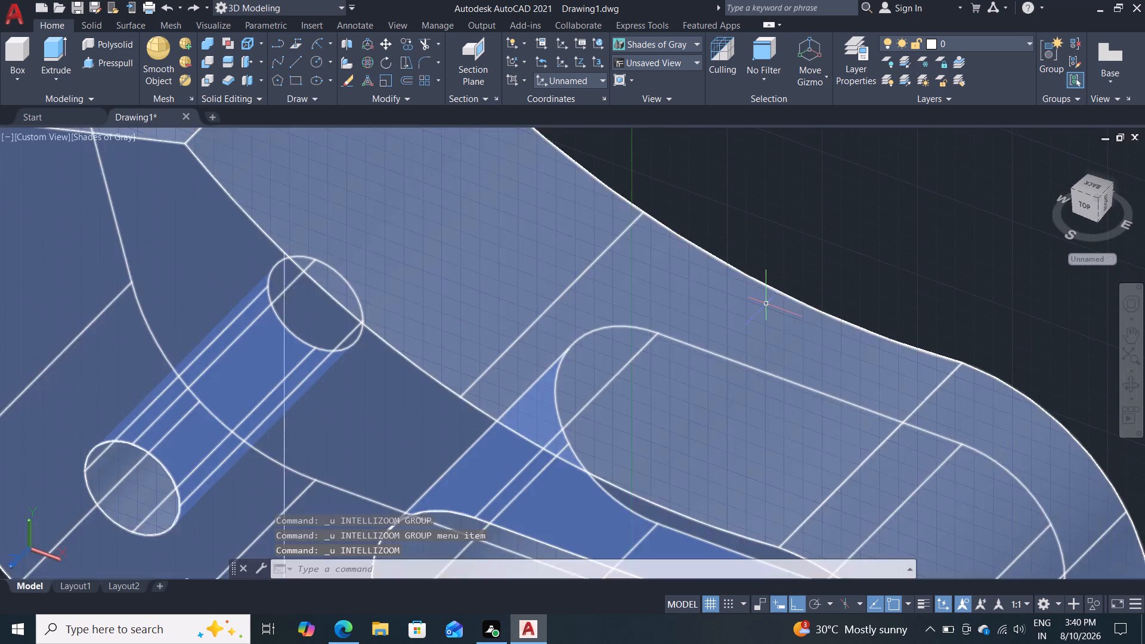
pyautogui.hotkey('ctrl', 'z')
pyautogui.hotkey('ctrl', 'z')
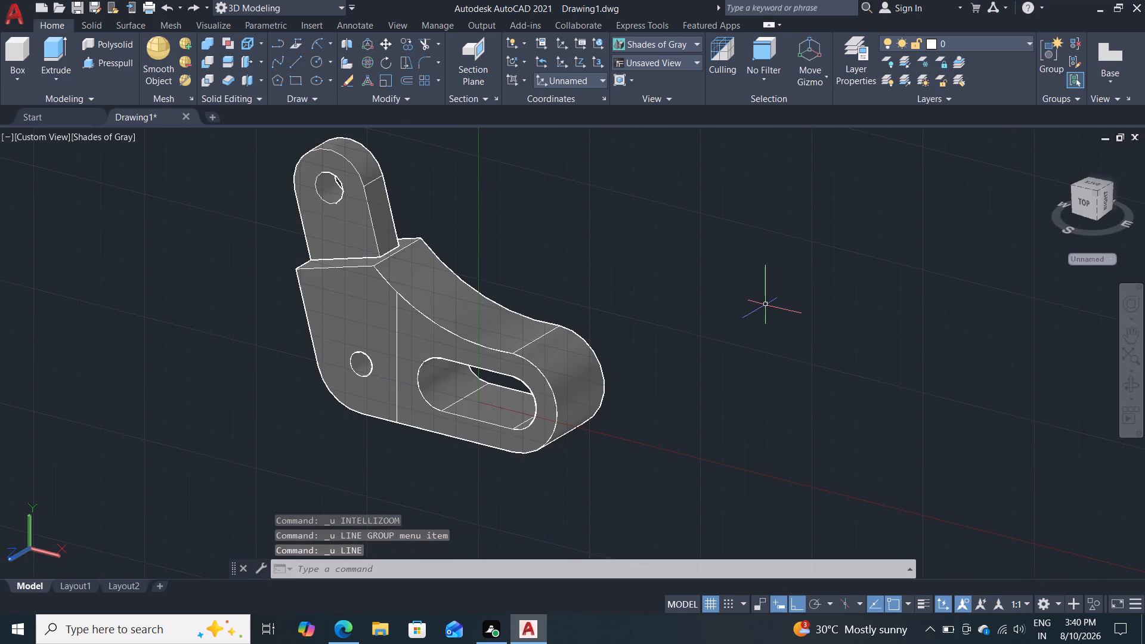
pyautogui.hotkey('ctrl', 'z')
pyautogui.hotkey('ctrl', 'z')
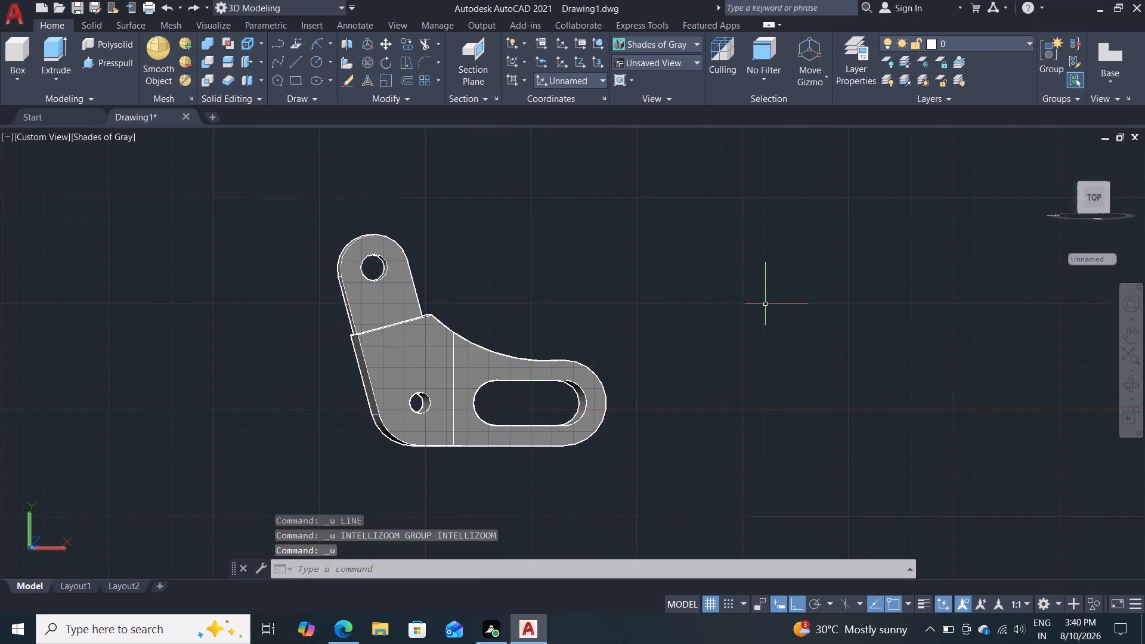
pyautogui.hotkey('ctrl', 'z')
# Undo the visual style changes, line hiding, erasures, arm move and extrusions back to the flat 2D profile.
pyautogui.keyDown('shift'); pyautogui.moveTo(668, 302); pyautogui.dragTo(635, 325, button='middle'); pyautogui.keyUp('shift')
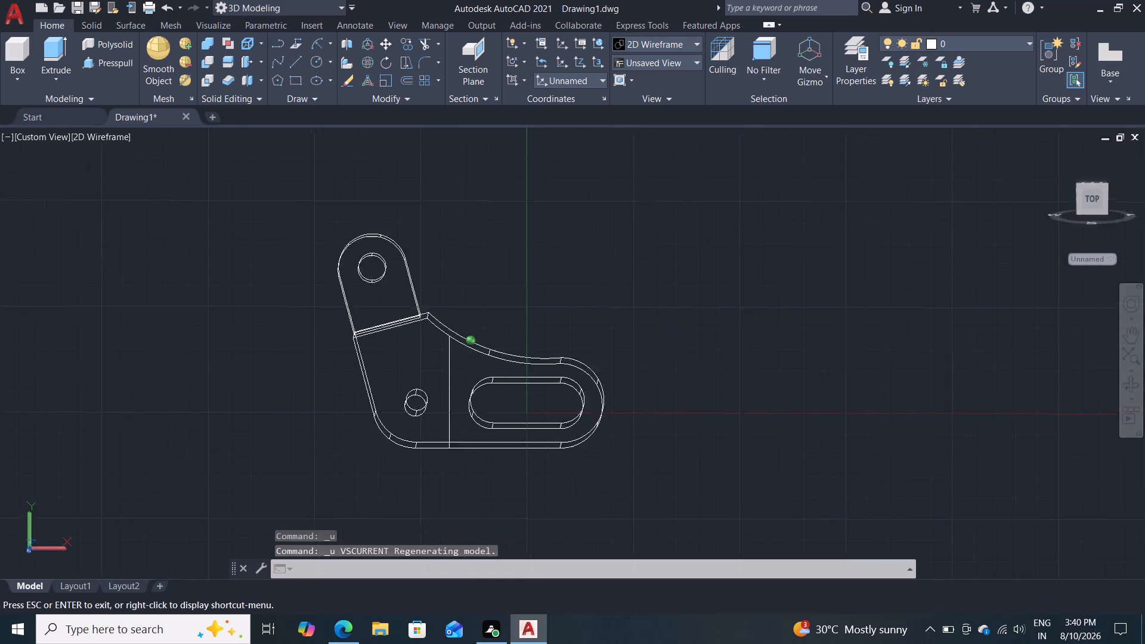
pyautogui.keyDown('shift'); pyautogui.moveTo(635, 325); pyautogui.dragTo(580, 376, button='middle'); pyautogui.keyUp('shift')
pyautogui.hotkey('ctrl', 'z')
pyautogui.hotkey('ctrl', 'z')
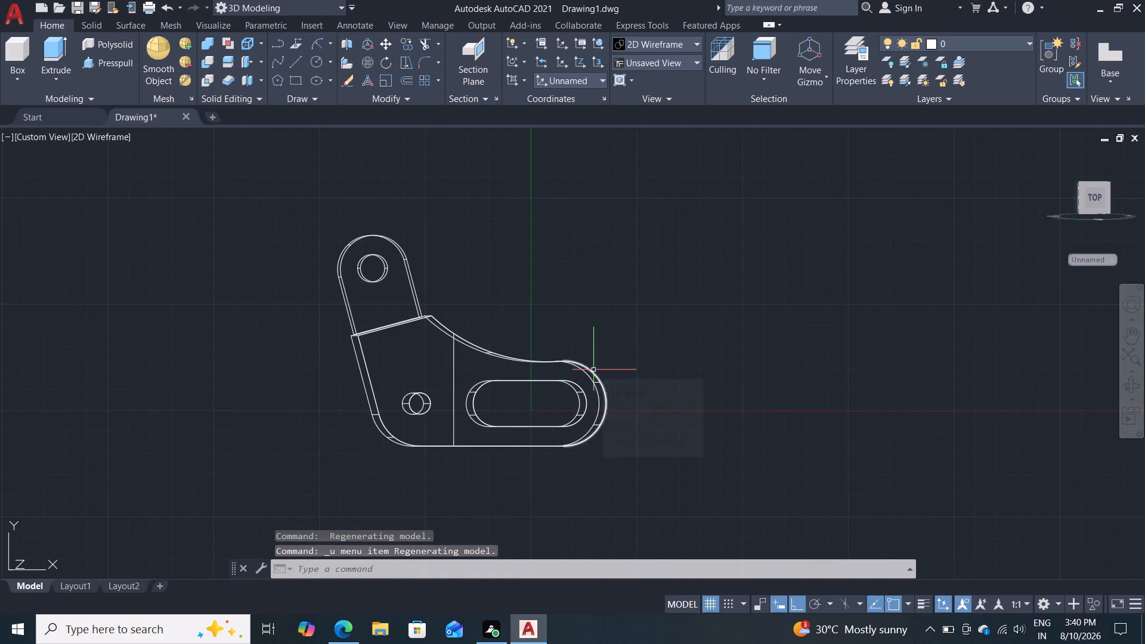
pyautogui.hotkey('ctrl', 'z')
pyautogui.hotkey('ctrl', 'z')
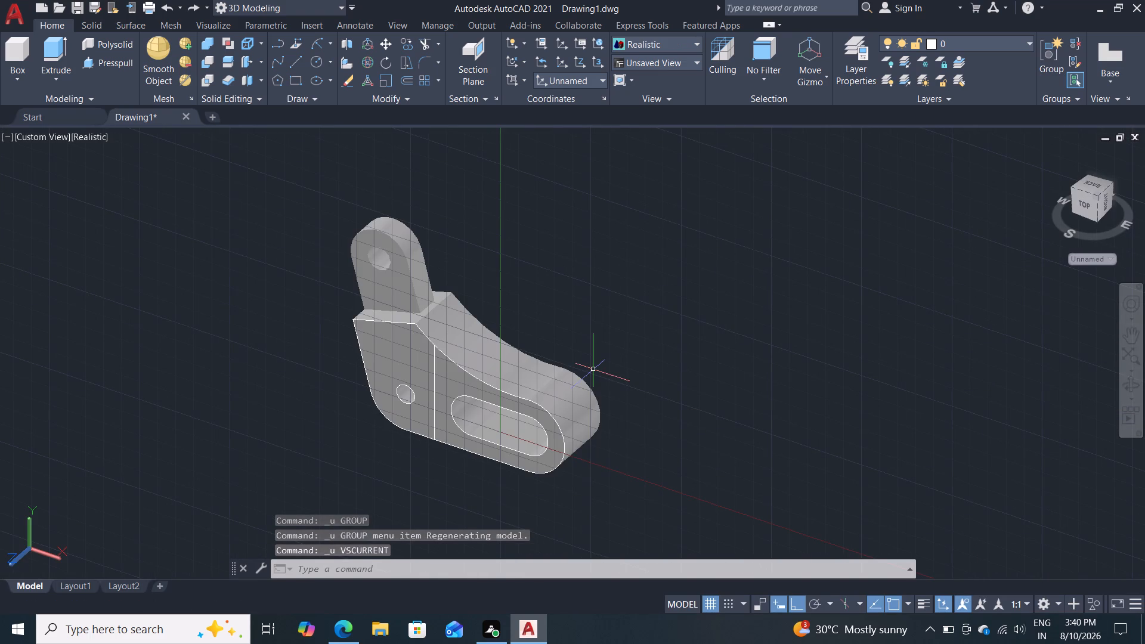
pyautogui.hotkey('ctrl', 'z')
pyautogui.hotkey('ctrl', 'z')
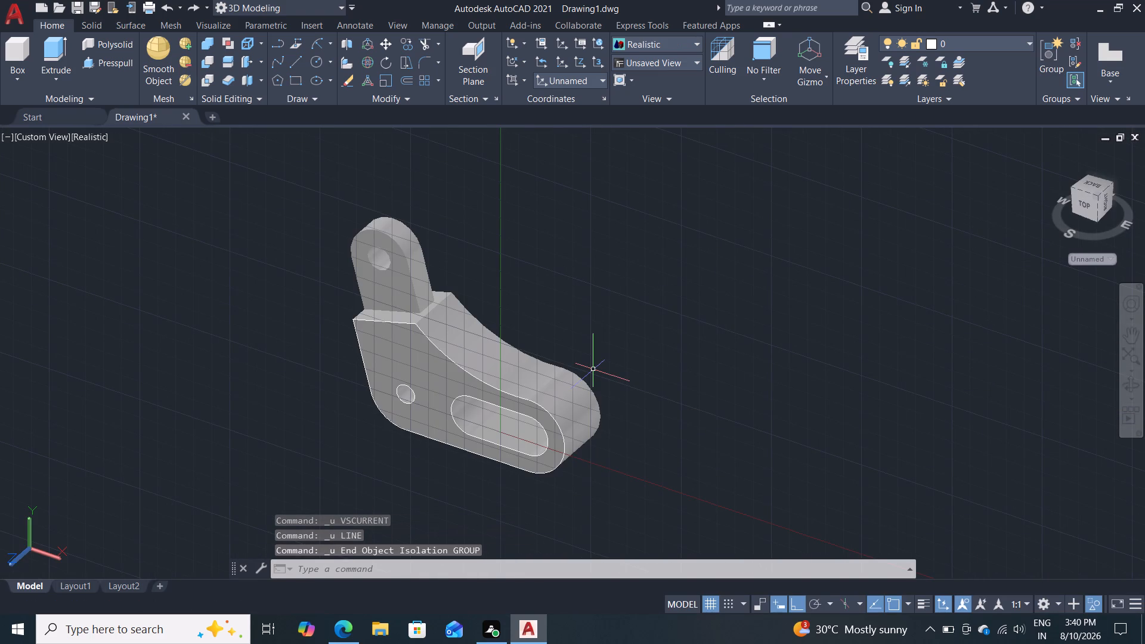
pyautogui.hotkey('ctrl', 'z')
pyautogui.hotkey('ctrl', 'z')
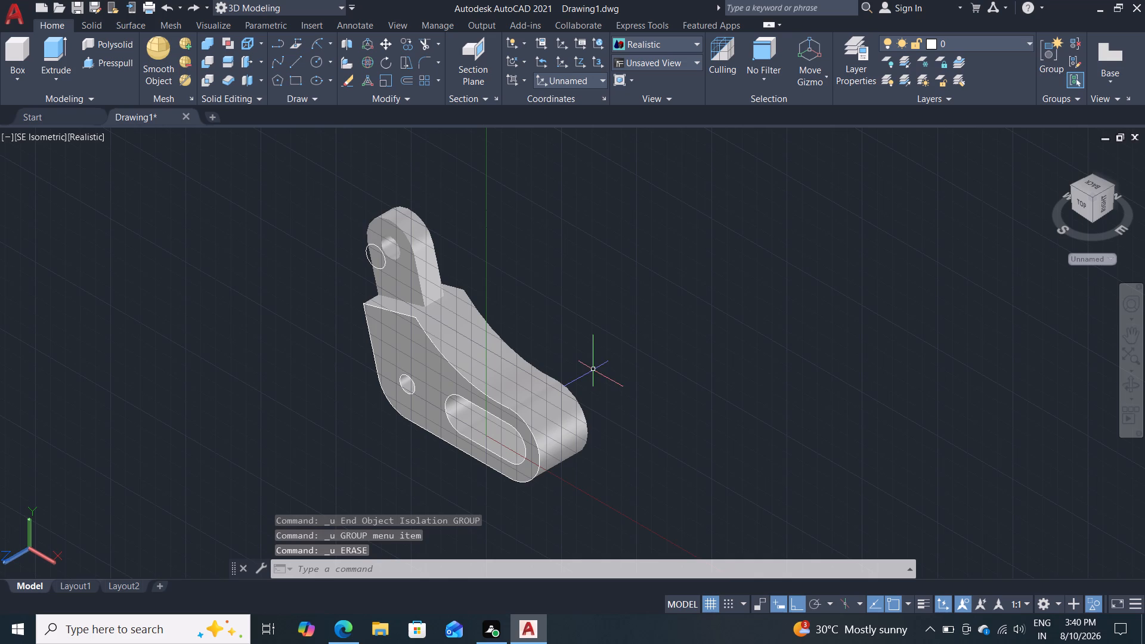
pyautogui.hotkey('ctrl', 'z')
pyautogui.hotkey('ctrl', 'z')
pyautogui.hotkey('ctrl', 'z')
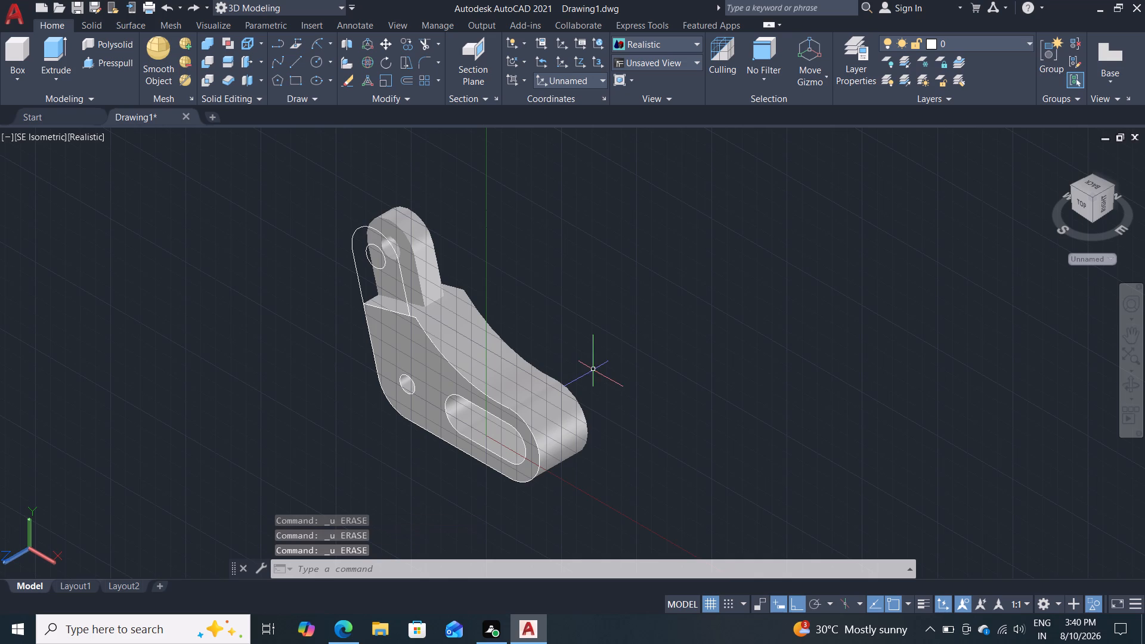
pyautogui.hotkey('ctrl', 'z')
pyautogui.hotkey('ctrl', 'z')
pyautogui.hotkey('ctrl', 'z')
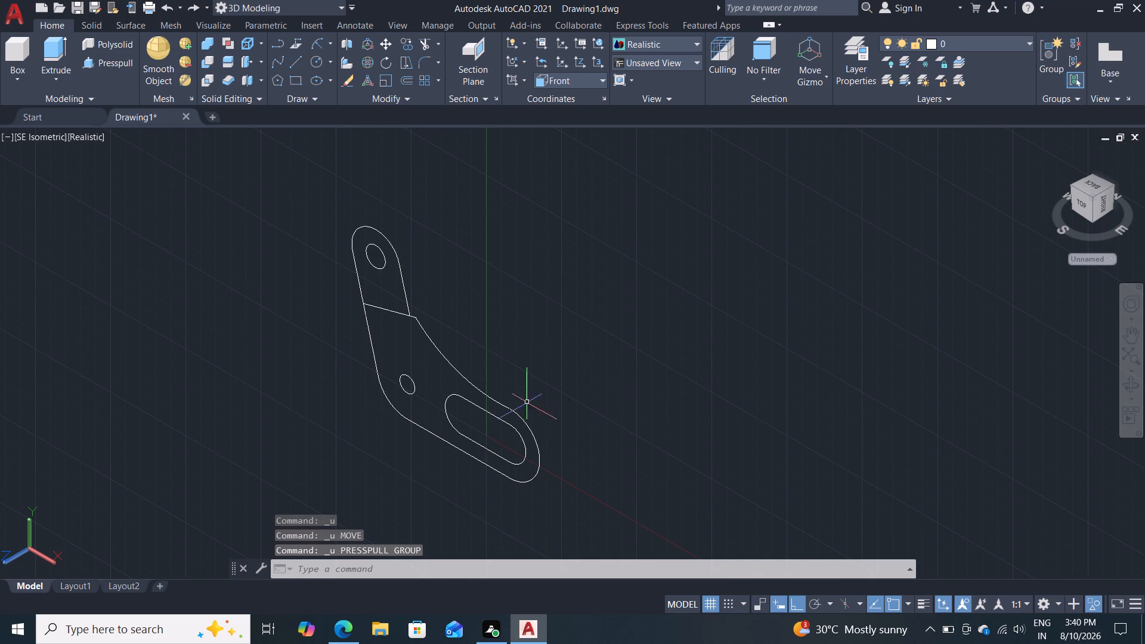
# End object isolation to bring back the hidden vertical dividing line of the profile.
pyautogui.rightClick(345, 415)
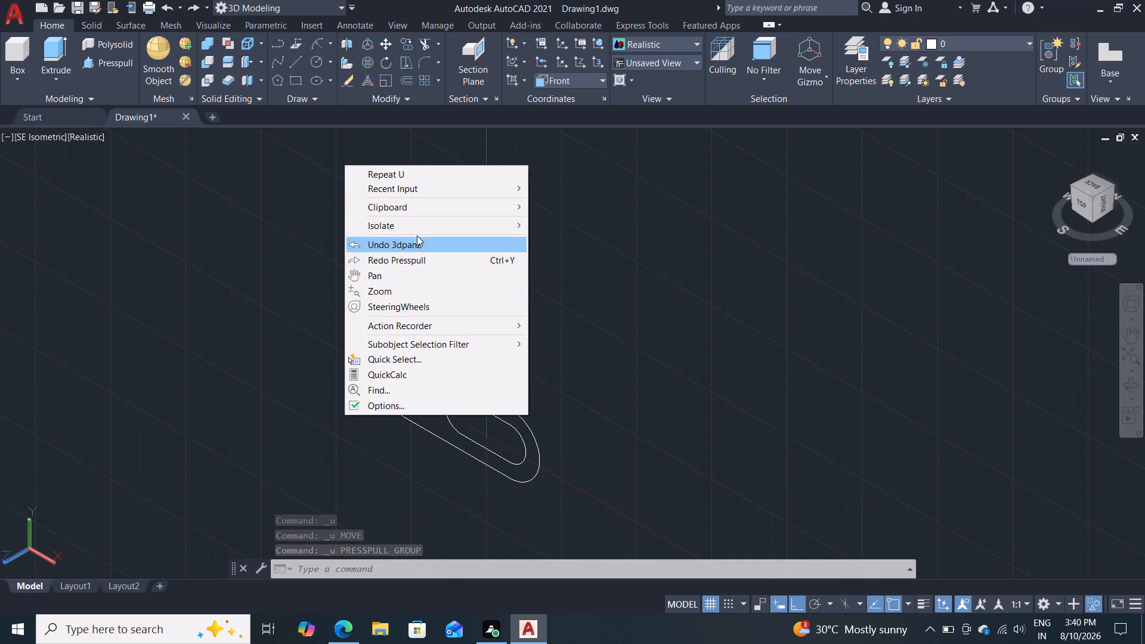
pyautogui.click(426, 223)
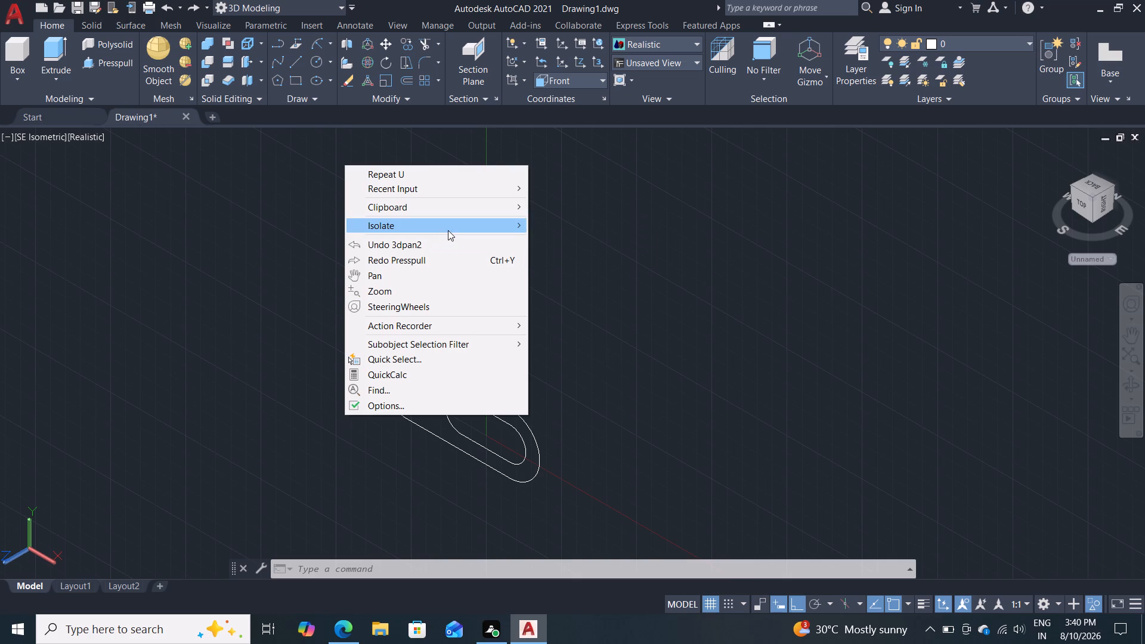
pyautogui.click(448, 230)
pyautogui.click(552, 255)
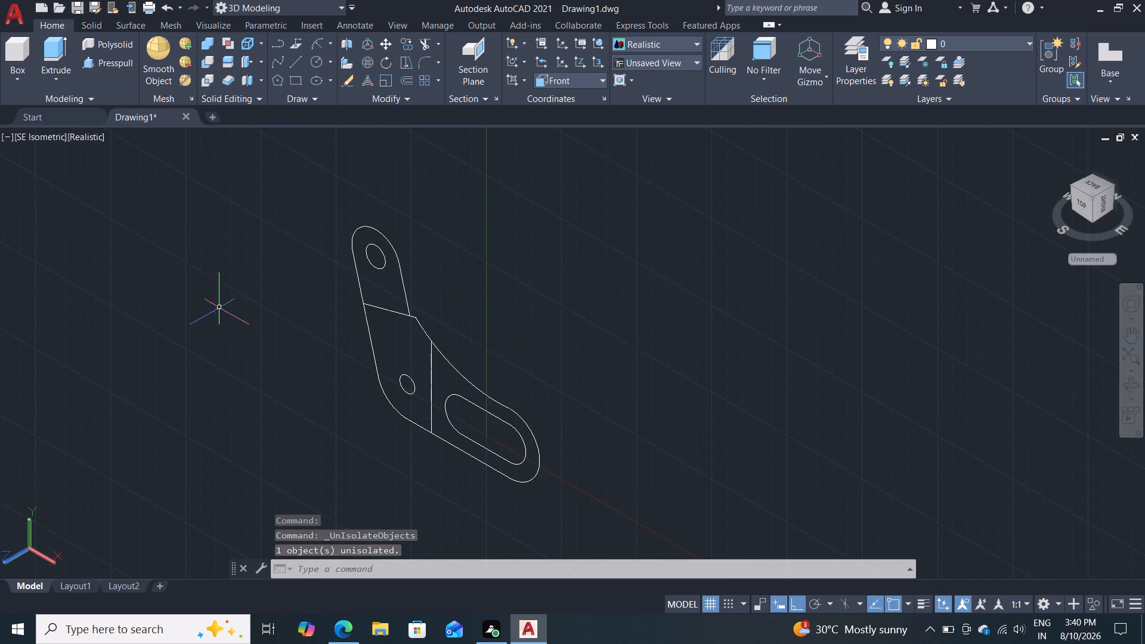
# Presspull the slotted area beyond the vertical dividing line to a height of 12 mm.
pyautogui.click(103, 61)
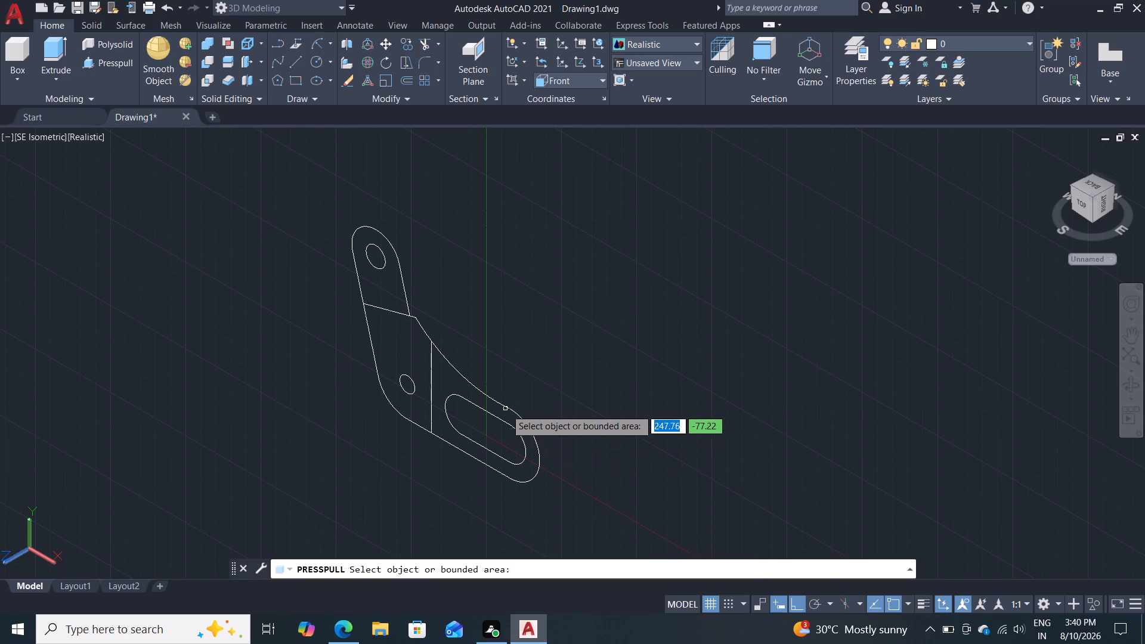
pyautogui.click(437, 395)
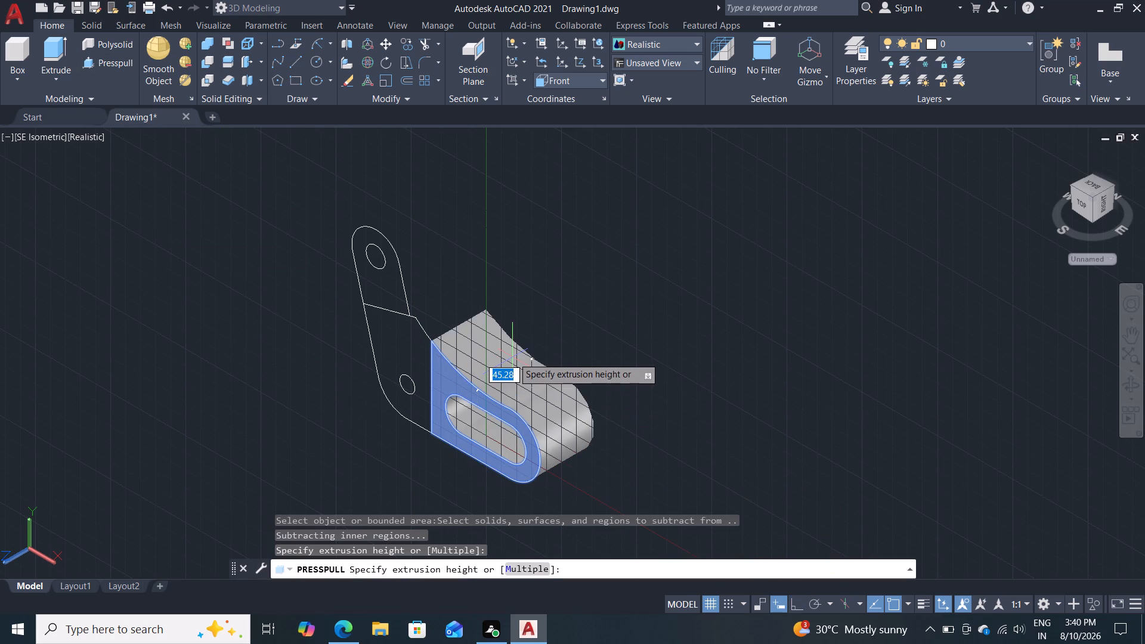
pyautogui.write('12')
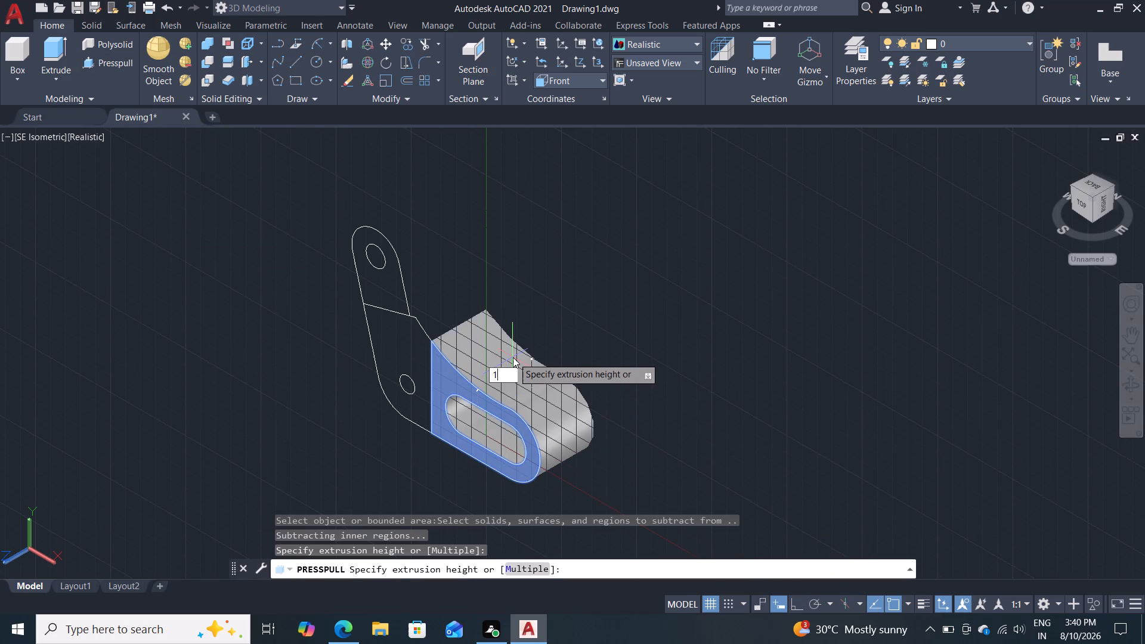
pyautogui.press('Return')
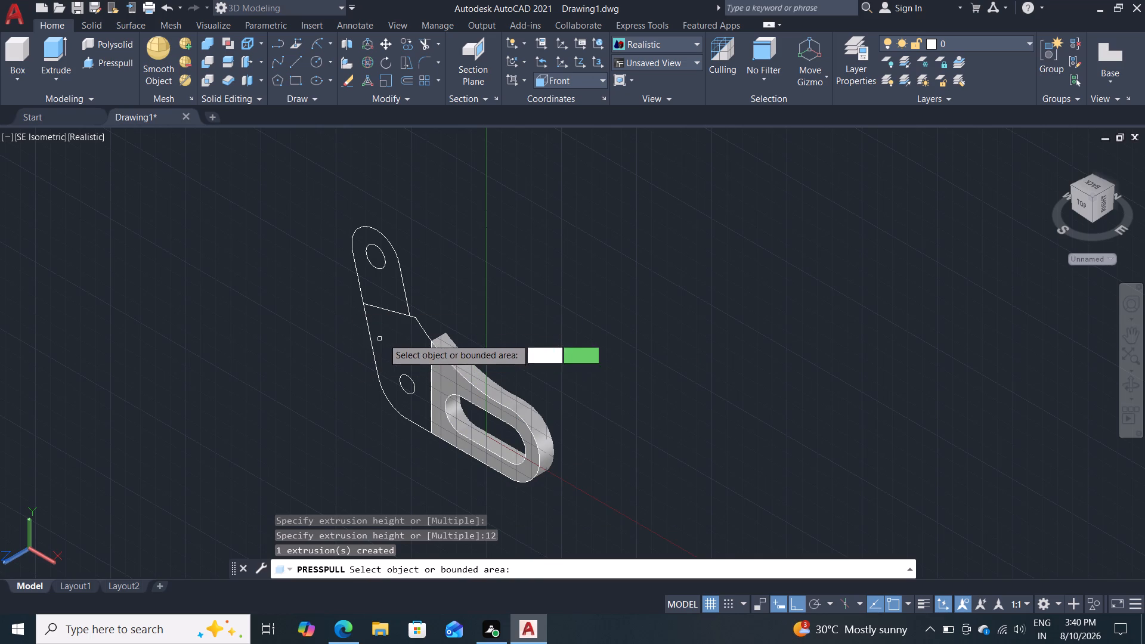
# Presspull the middle area with the small hole, between the arm and the dividing line, to 40 mm.
pyautogui.click(400, 327)
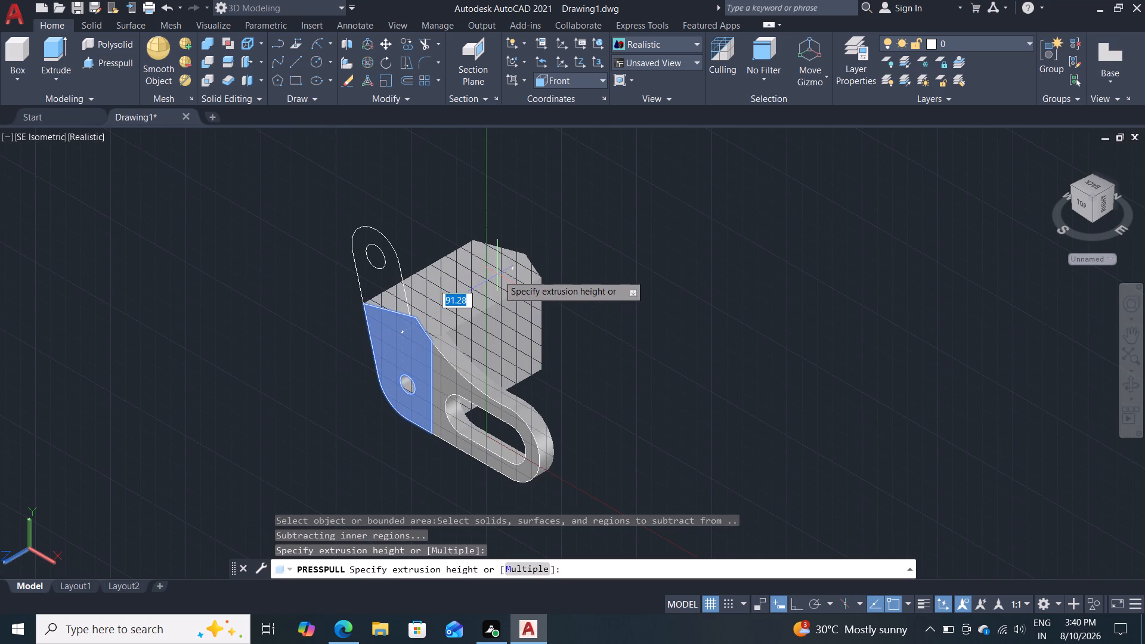
pyautogui.write('40')
pyautogui.press('Return')
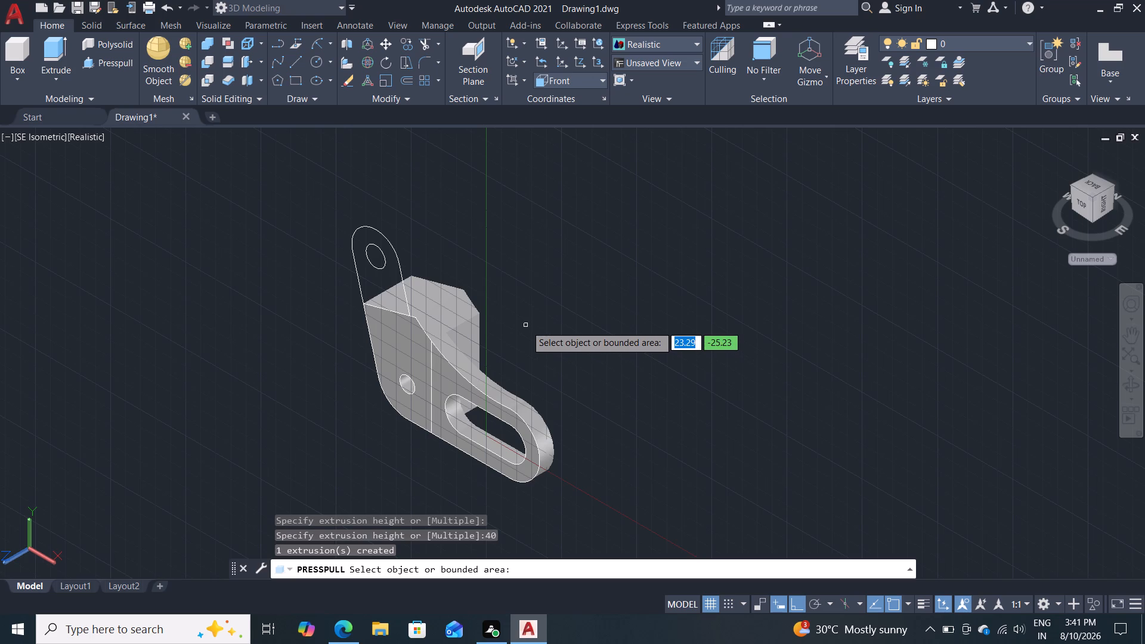
# Presspull the rounded arm area around its hole to 16 mm and finish the command.
pyautogui.doubleClick(393, 281)
pyautogui.write('16')
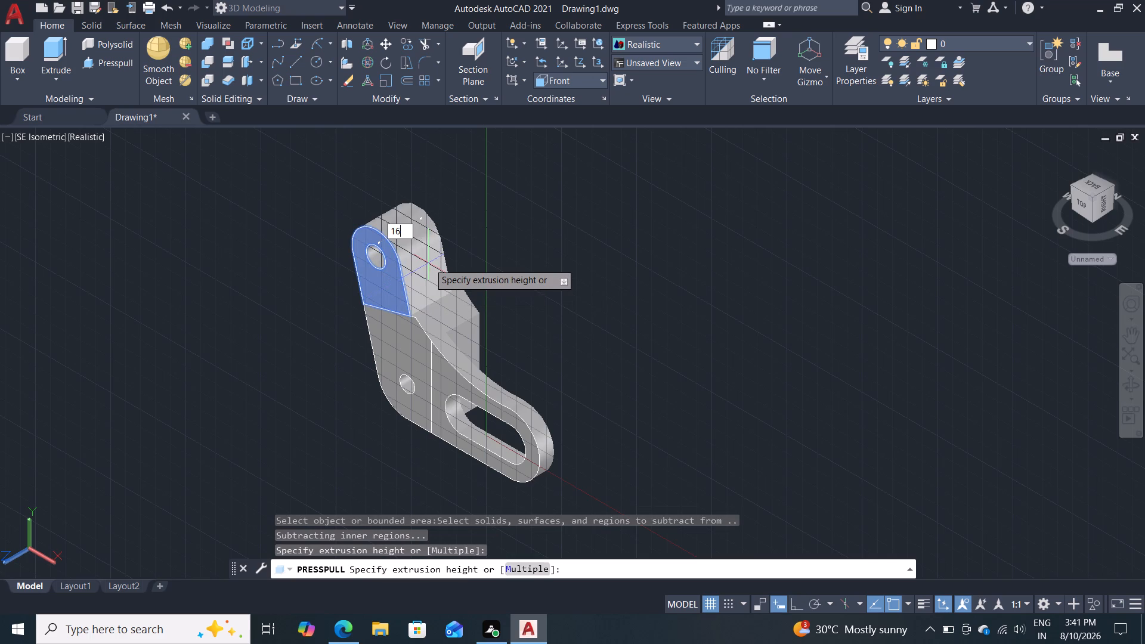
pyautogui.press('Return')
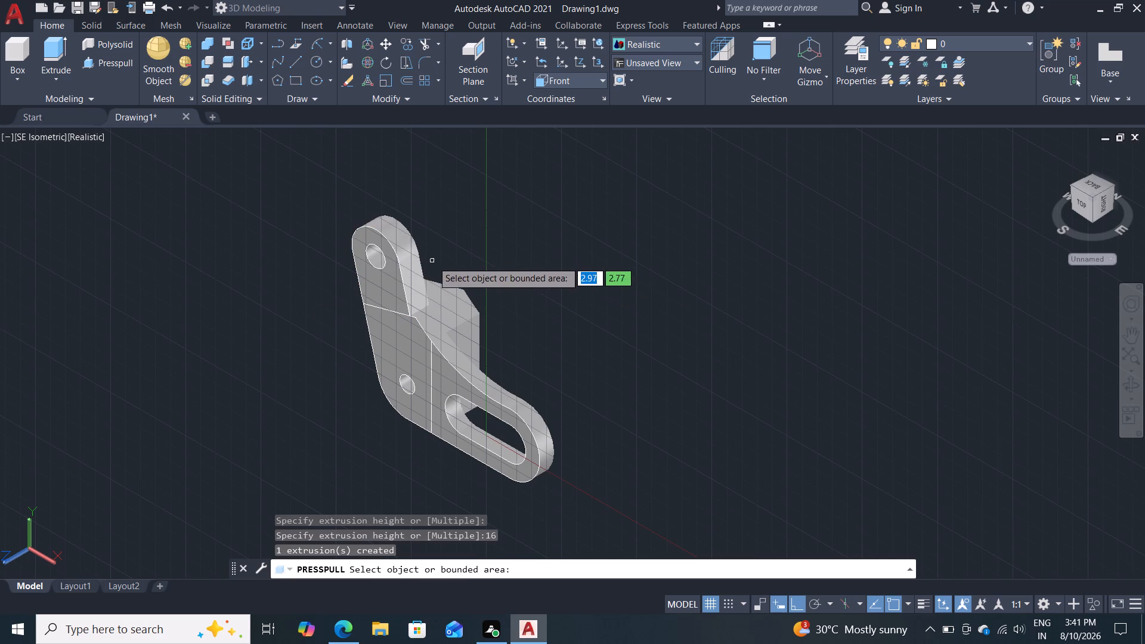
pyautogui.press('Escape')
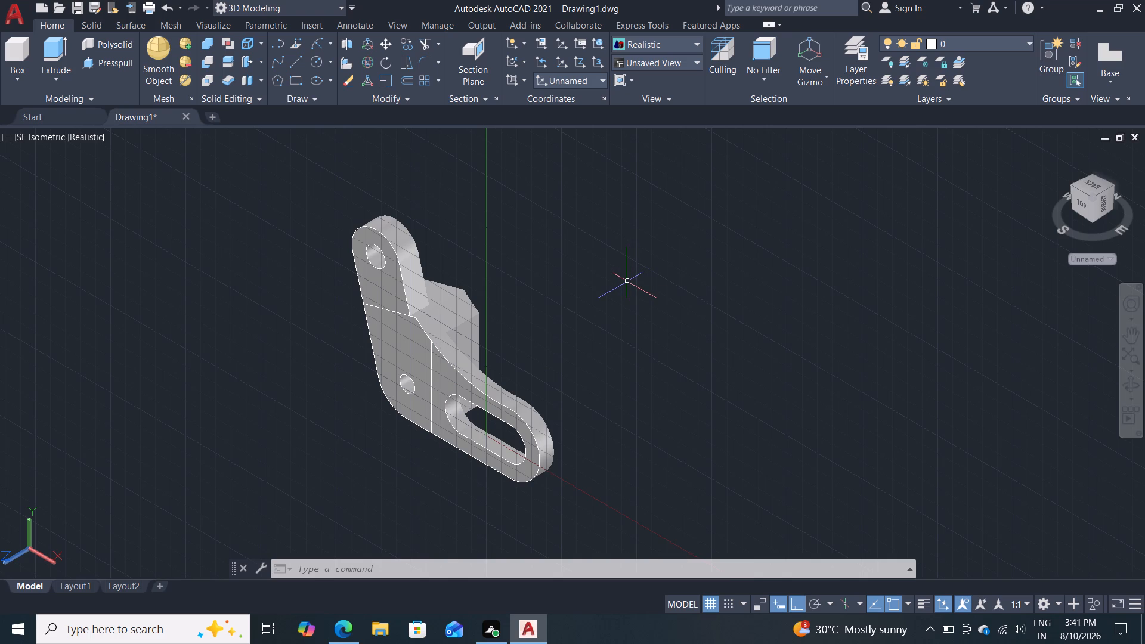
# Copy the 12 mm slotted plate from its rear upper corner to the matching far corner of the 40 mm block.
pyautogui.write('co')
pyautogui.press('Return')
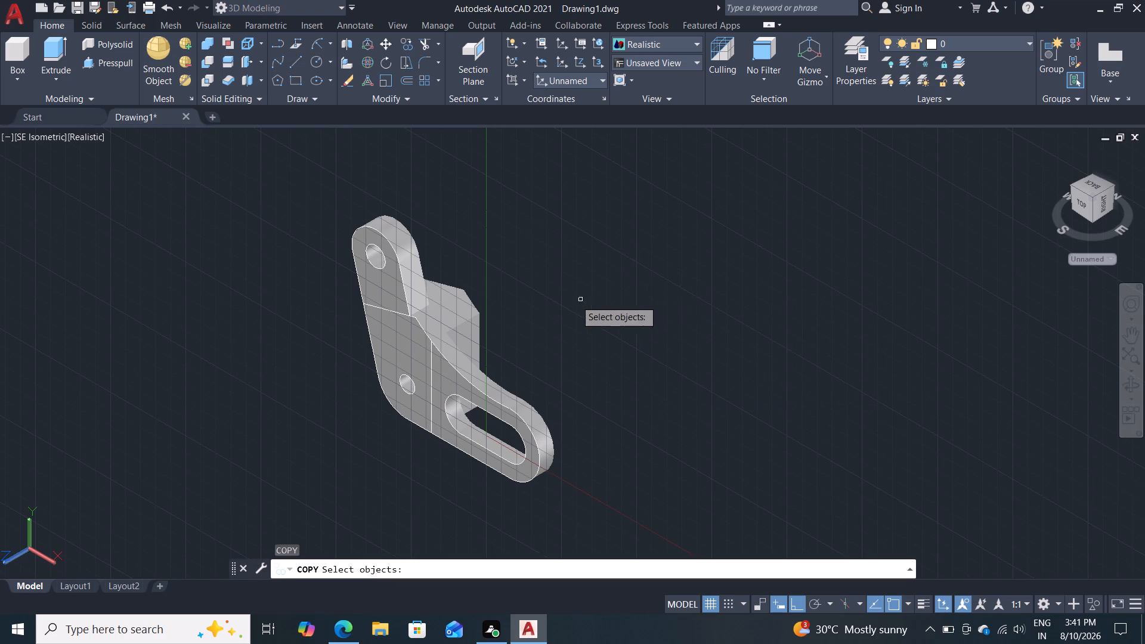
pyautogui.click(457, 380)
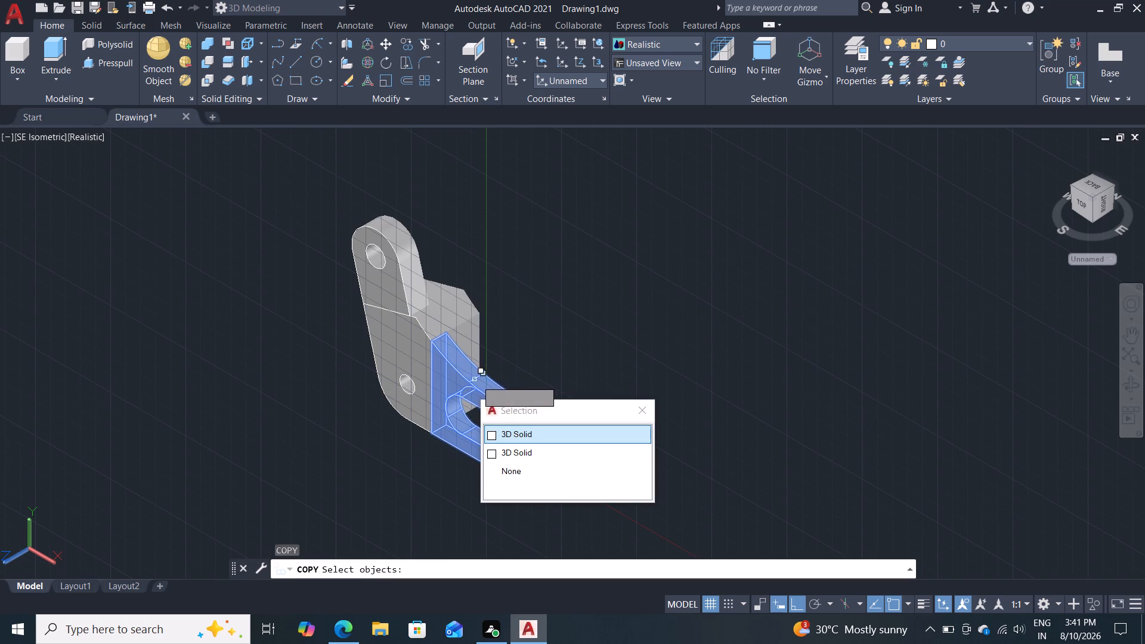
pyautogui.press('Return')
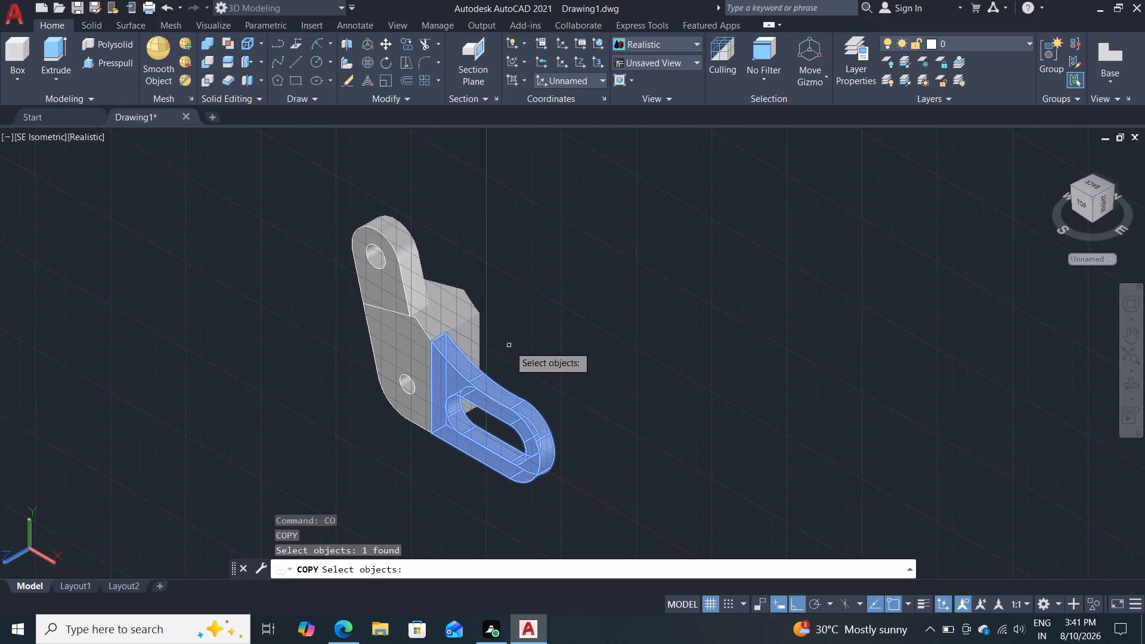
pyautogui.press('Return')
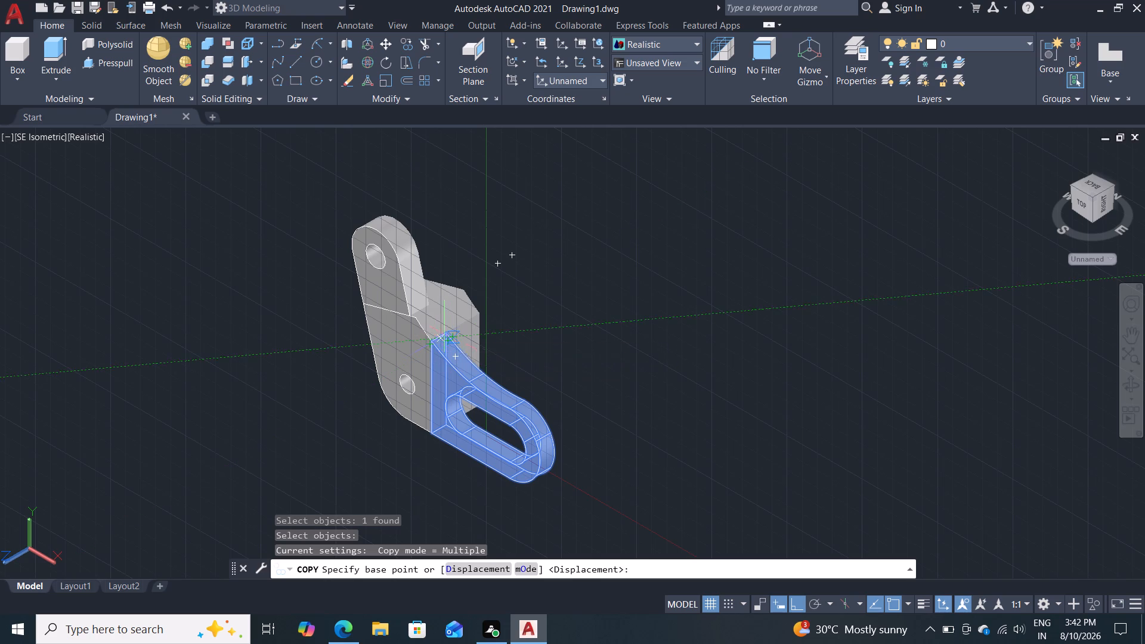
pyautogui.scroll(2, 494, 343)
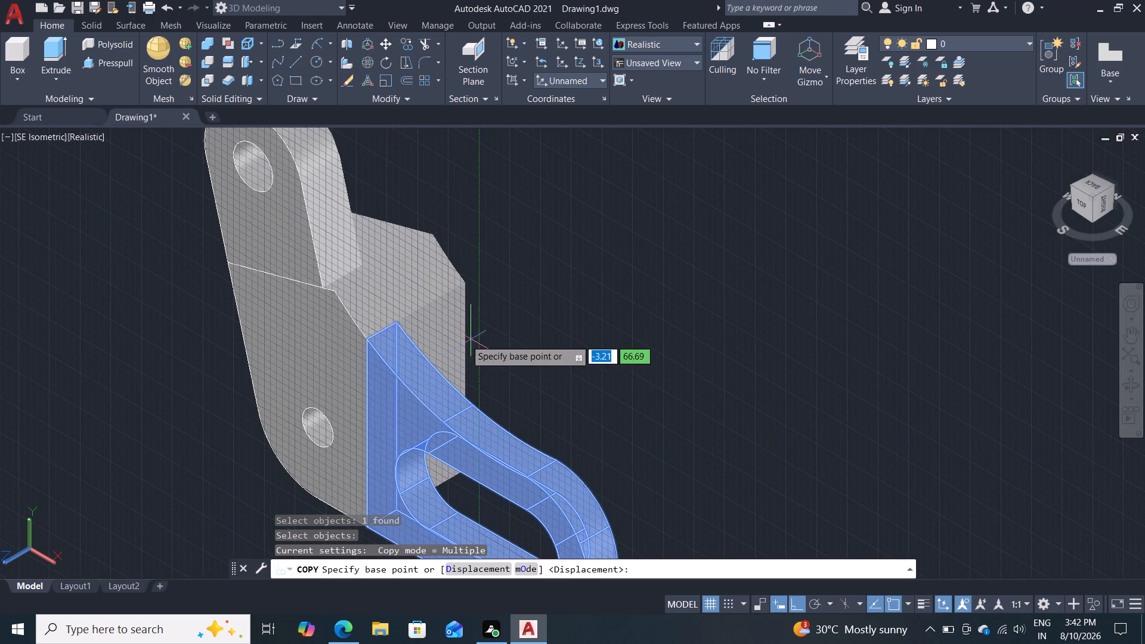
pyautogui.click(397, 324)
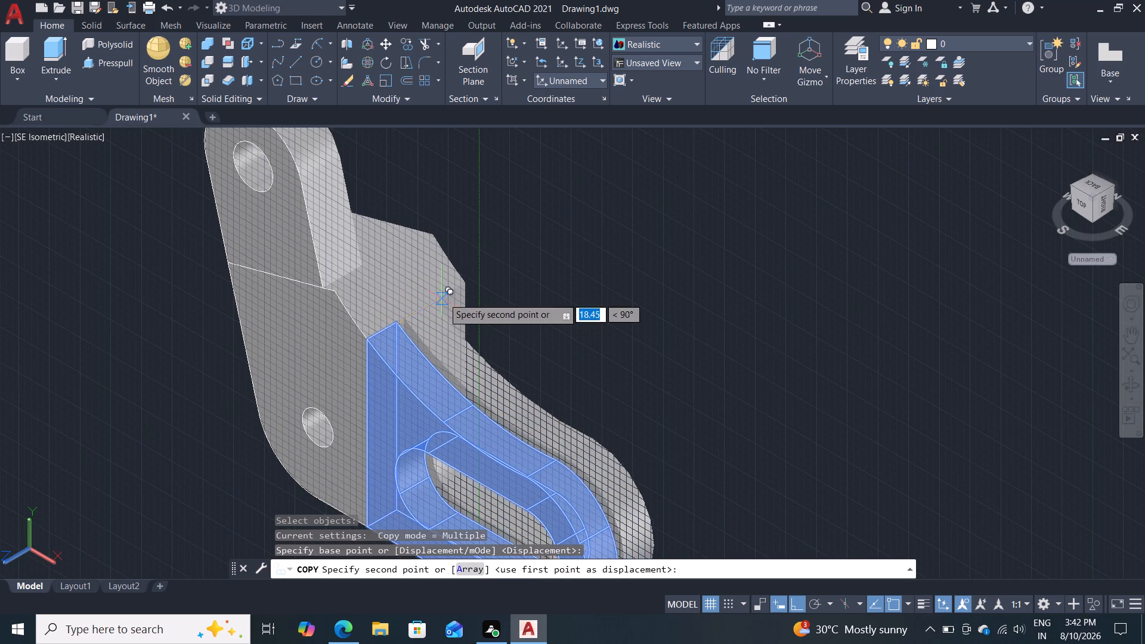
pyautogui.click(469, 278)
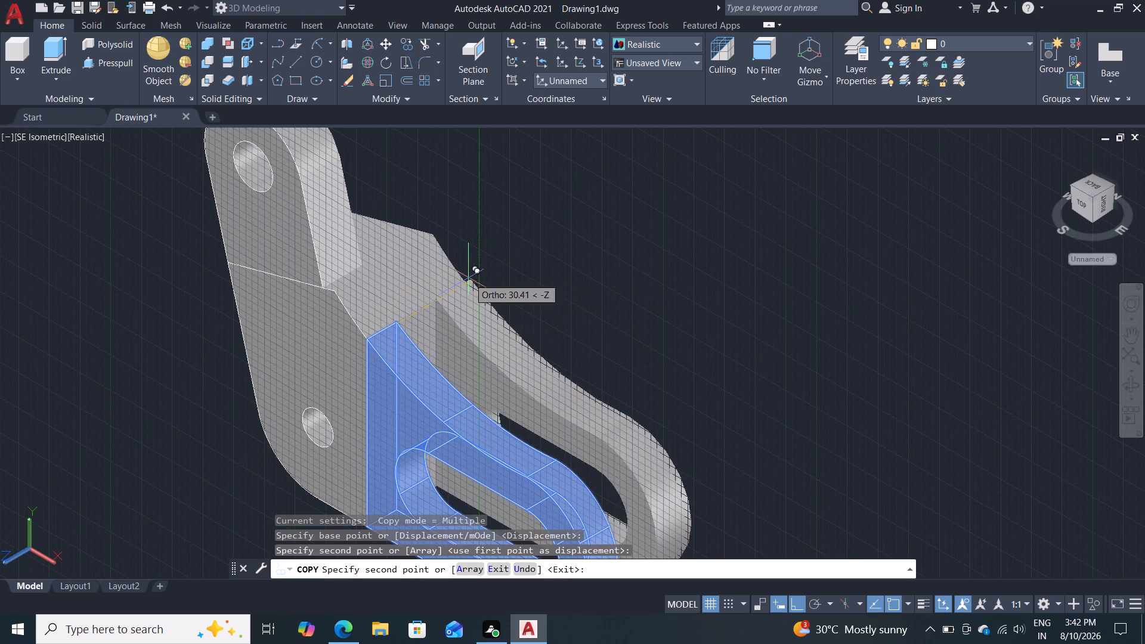
pyautogui.press('Escape')
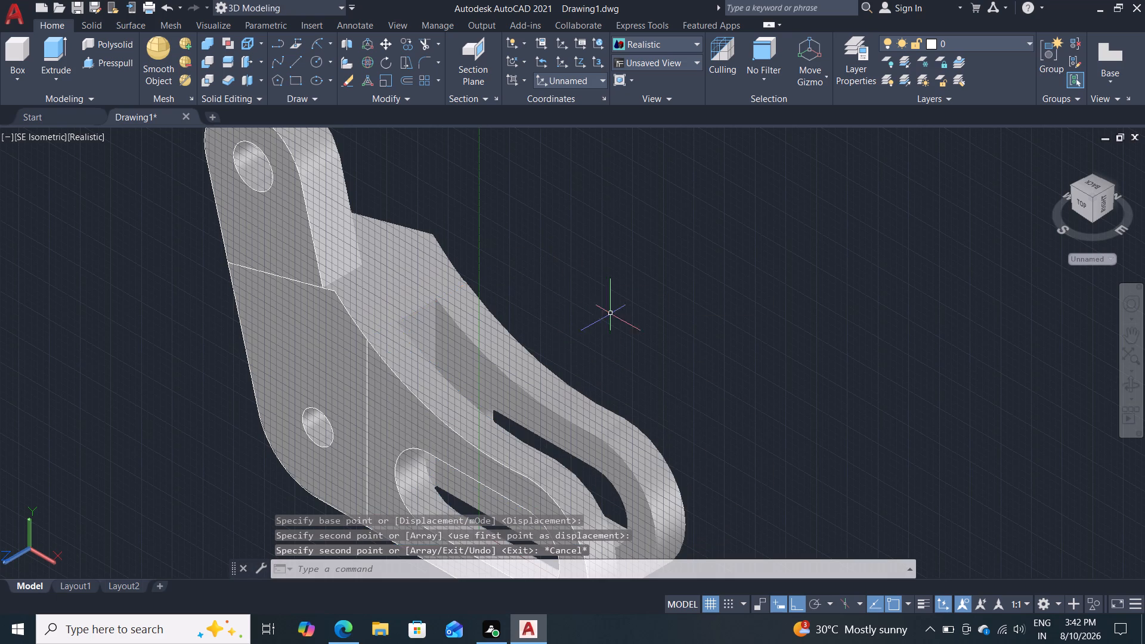
# Move the 16 mm rounded arm 12 mm across the block's thickness, away from the profile plane, to centre it on the 40 mm block.
pyautogui.scroll(-2, 631, 306)
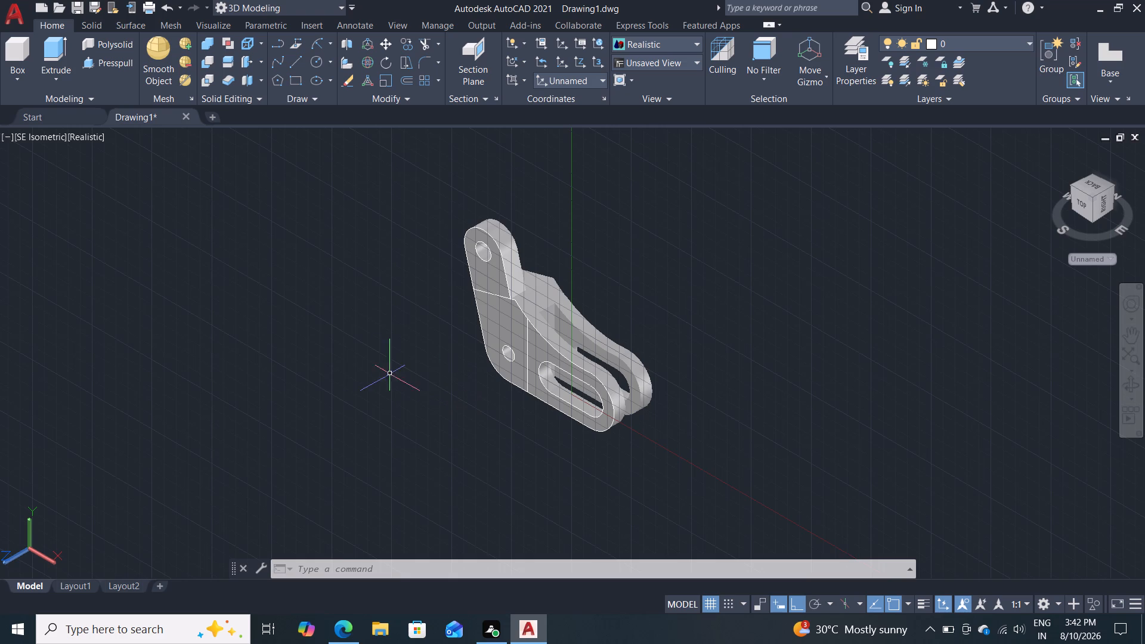
pyautogui.scroll(2, 376, 362)
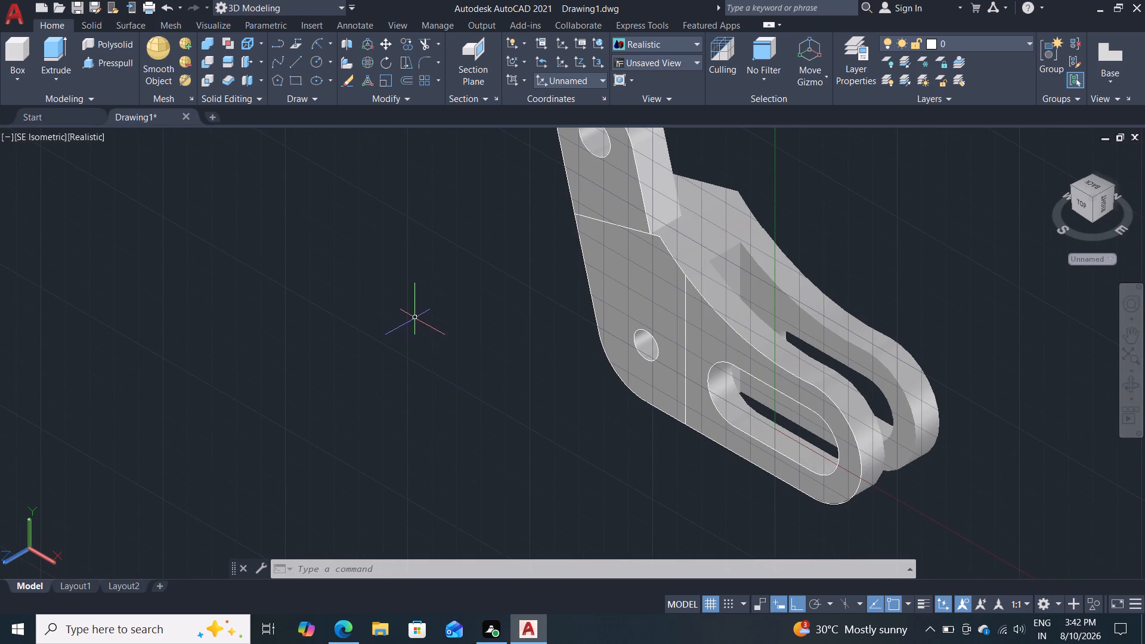
pyautogui.keyDown('shift'); pyautogui.moveTo(415, 318); pyautogui.dragTo(662, 310, button='middle'); pyautogui.keyUp('shift')
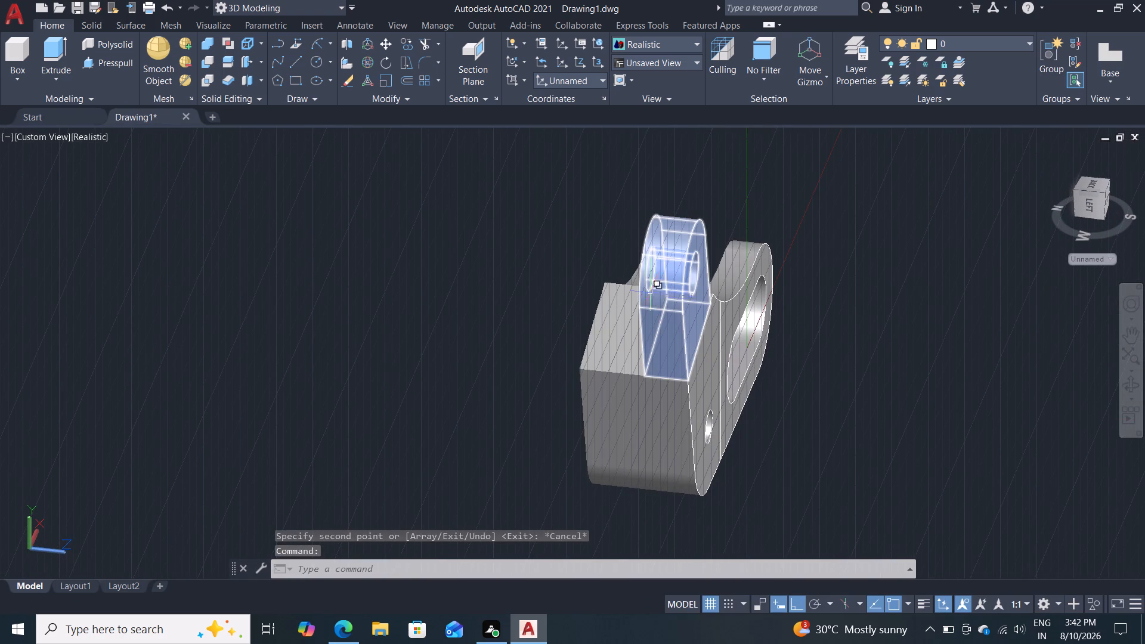
pyautogui.press('m')
pyautogui.press('Return')
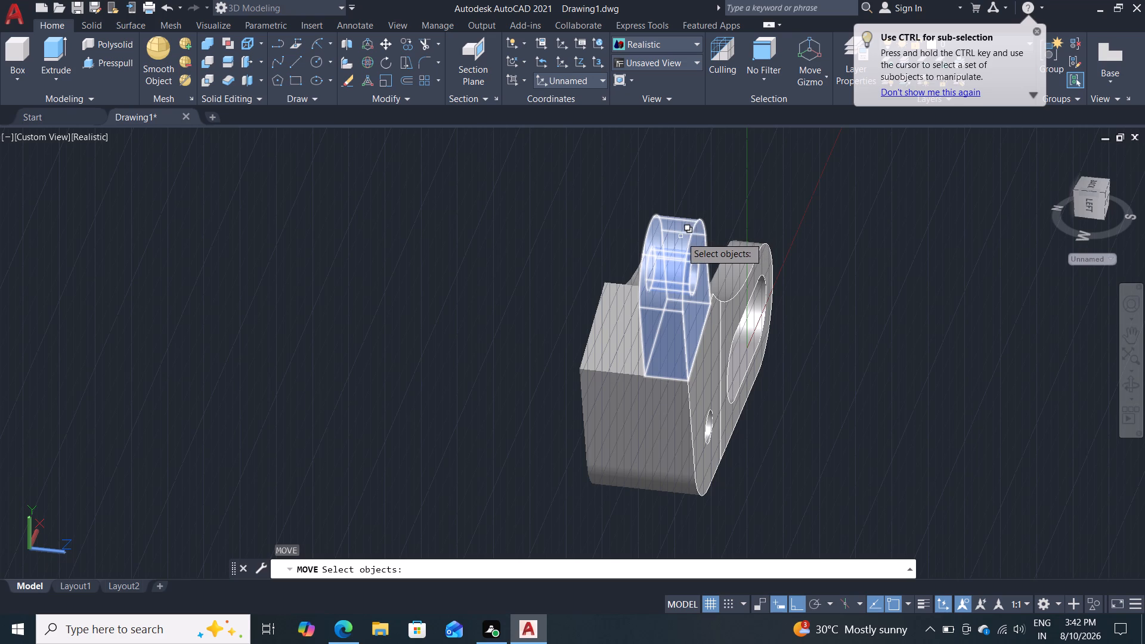
pyautogui.click(654, 301)
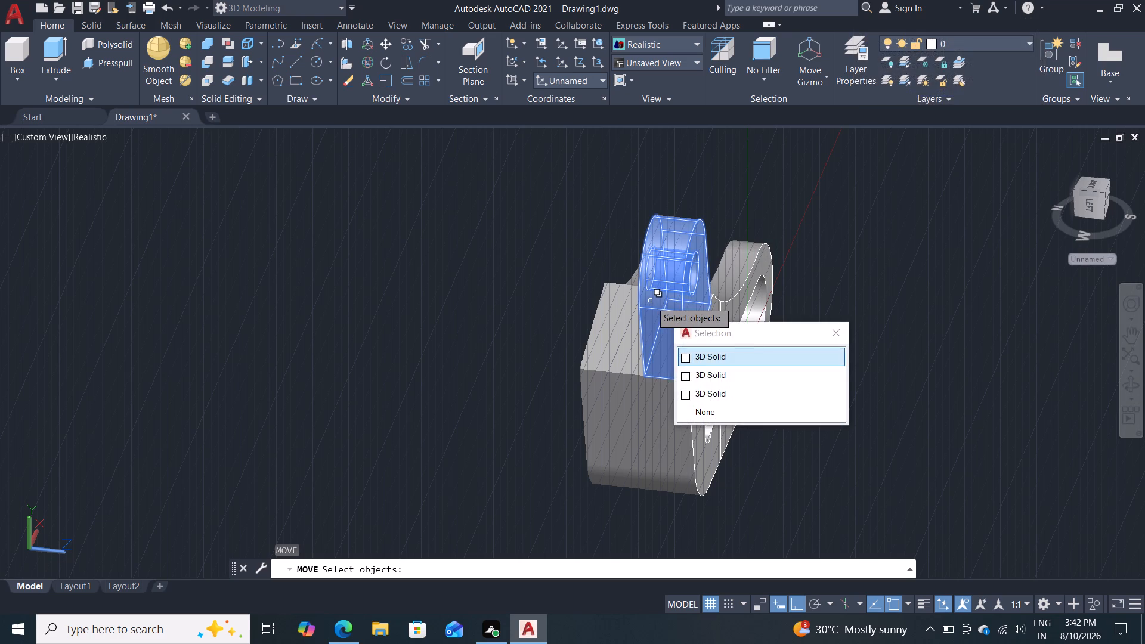
pyautogui.press('Return')
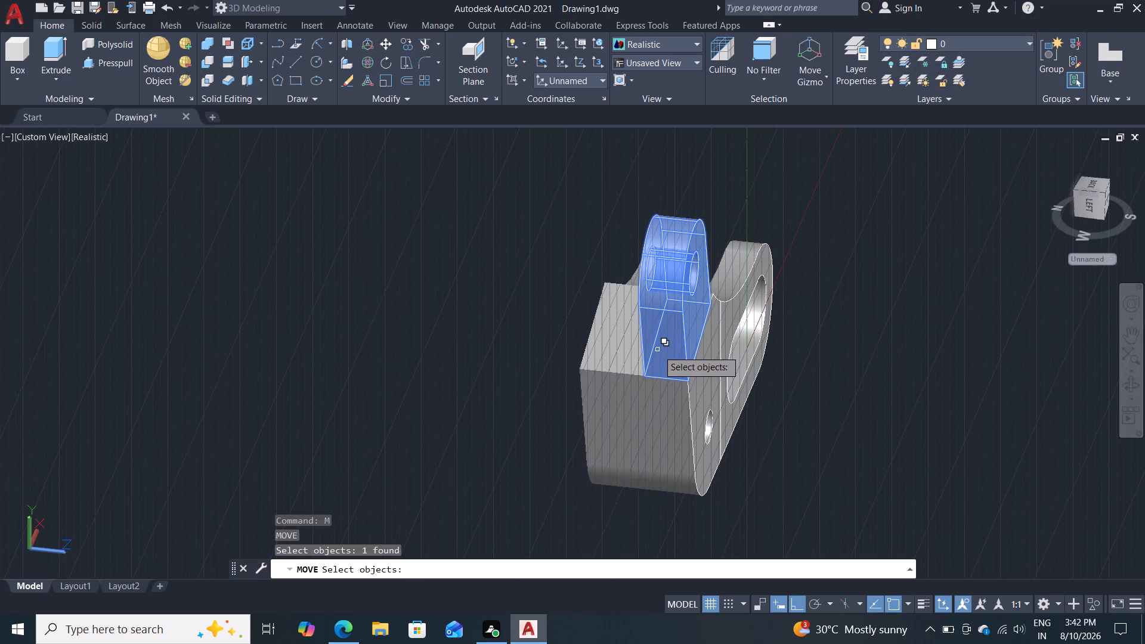
pyautogui.press('Return')
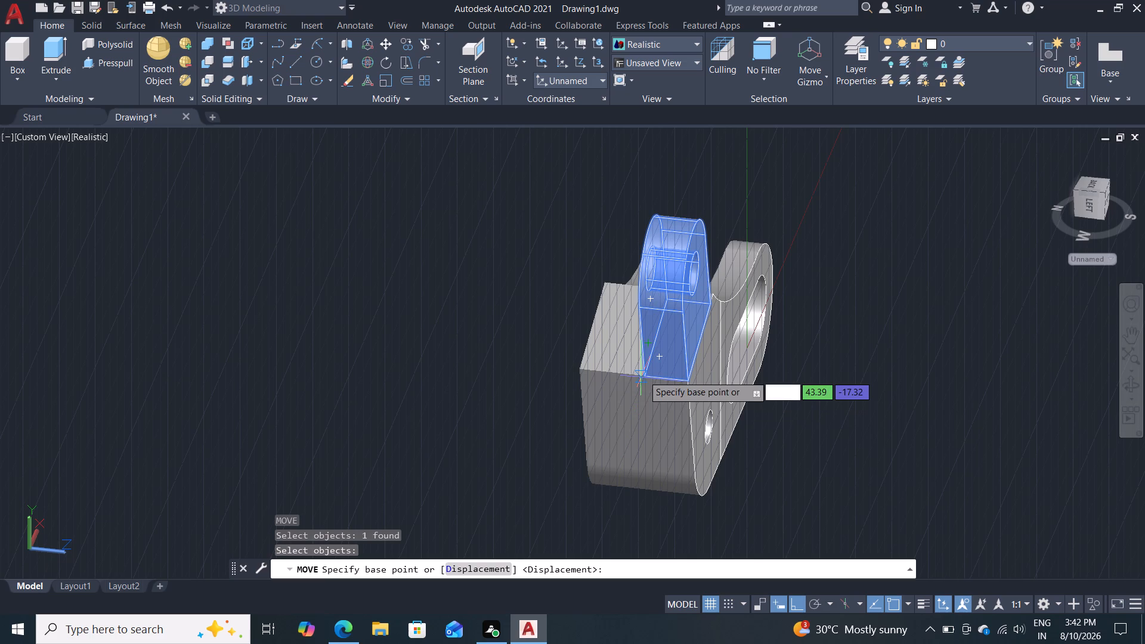
pyautogui.click(646, 378)
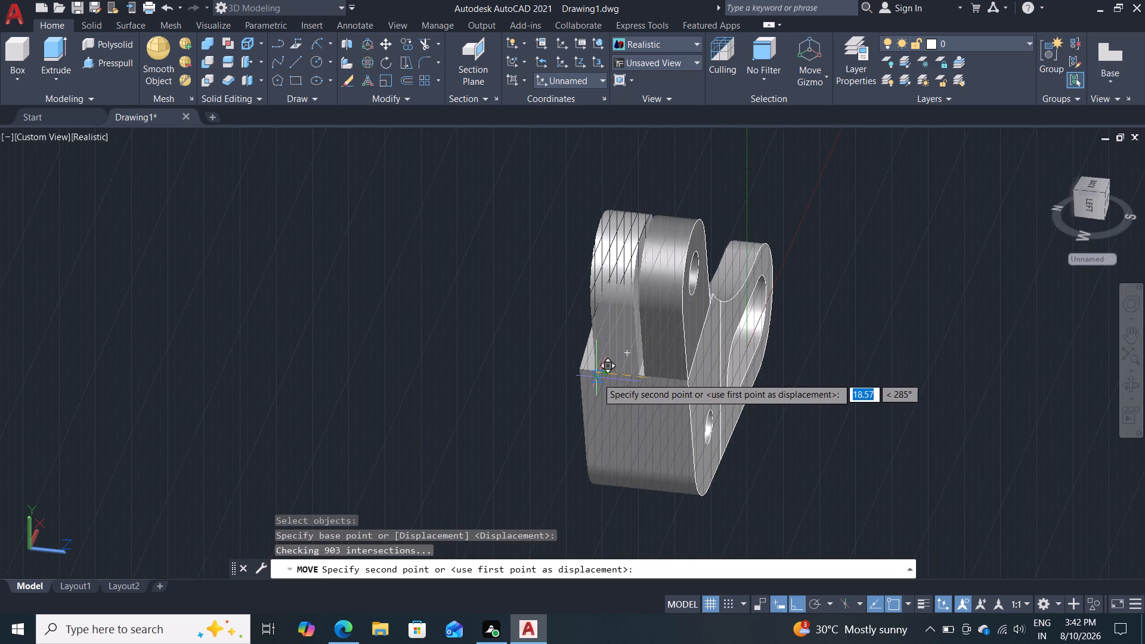
pyautogui.write('12')
pyautogui.press('Return')
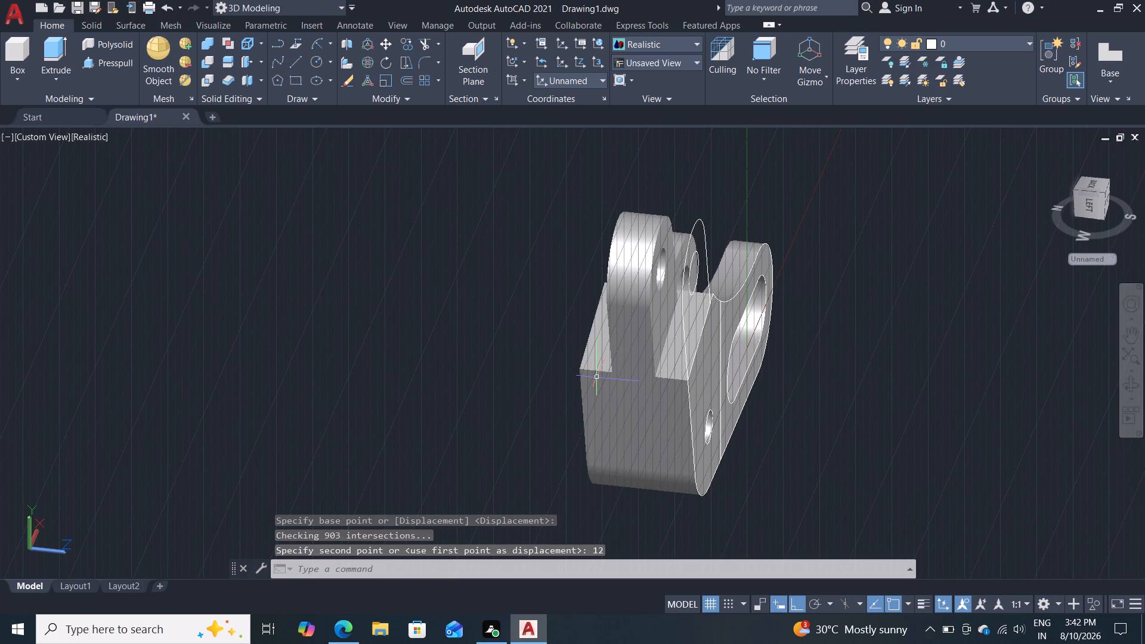
pyautogui.press('Escape')
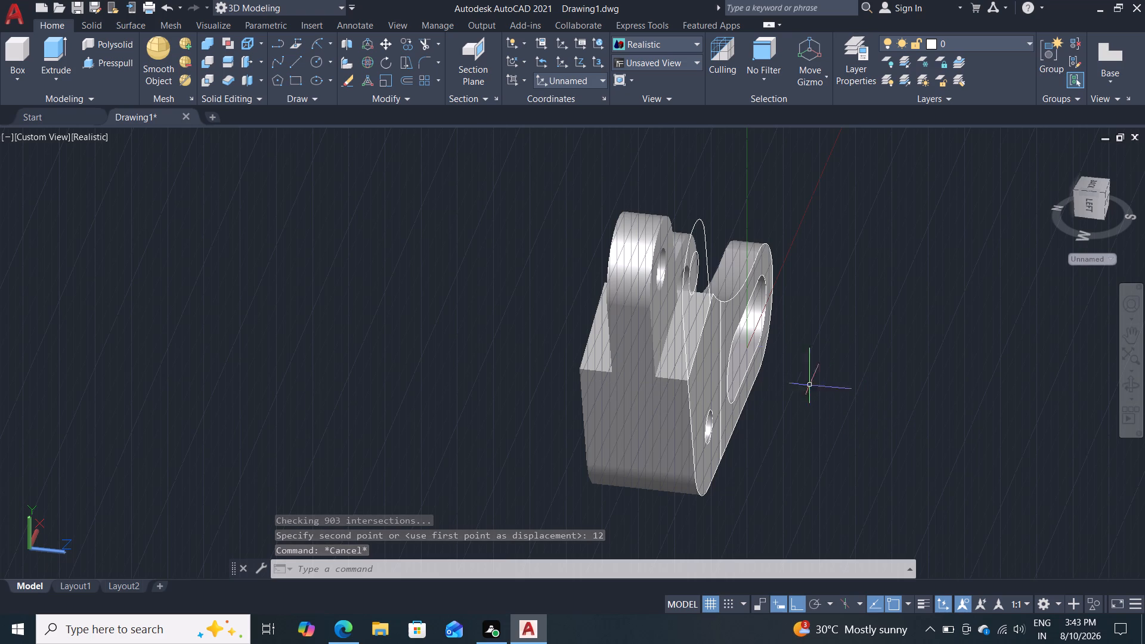
# Delete the leftover arm outline and hole circle from the original profile beside the moved arm.
pyautogui.click(708, 266)
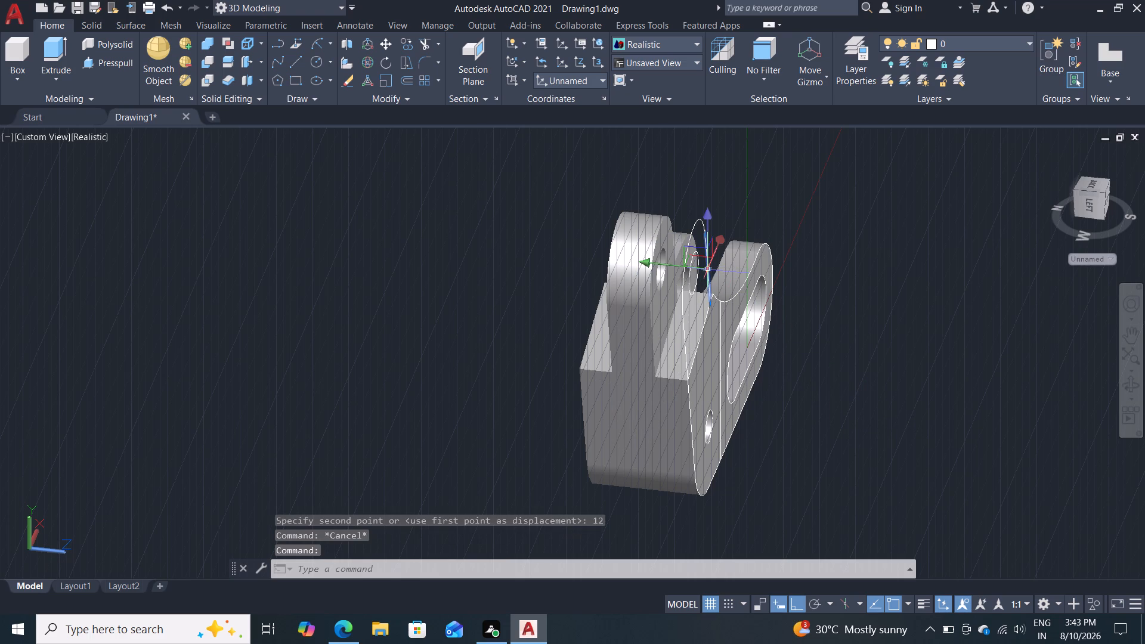
pyautogui.press('Delete')
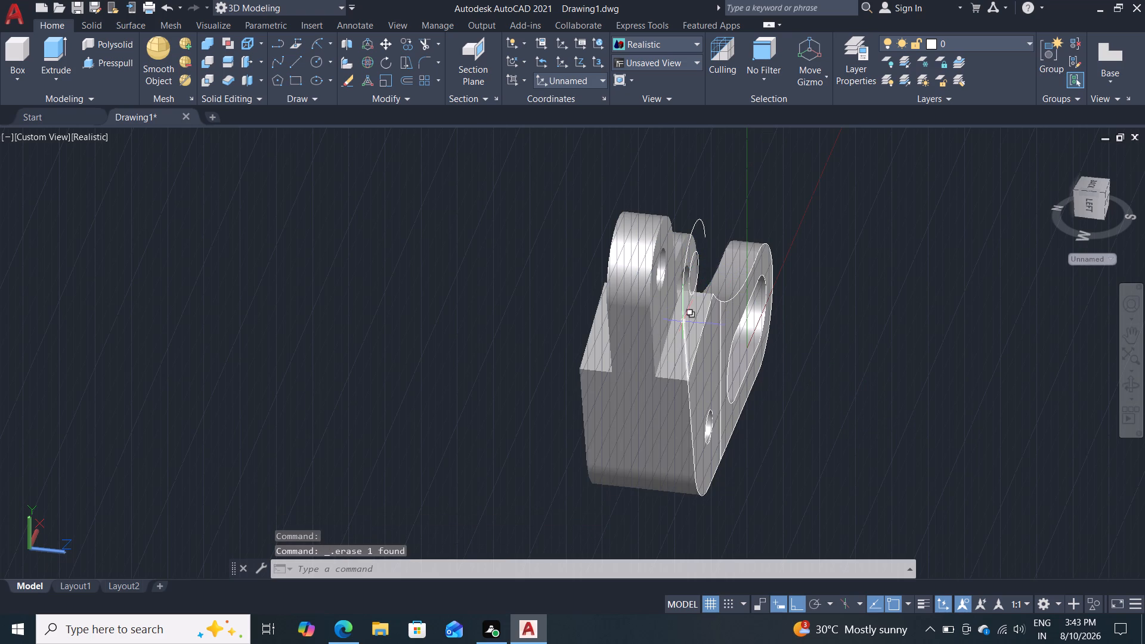
pyautogui.doubleClick(683, 321)
pyautogui.press('Delete')
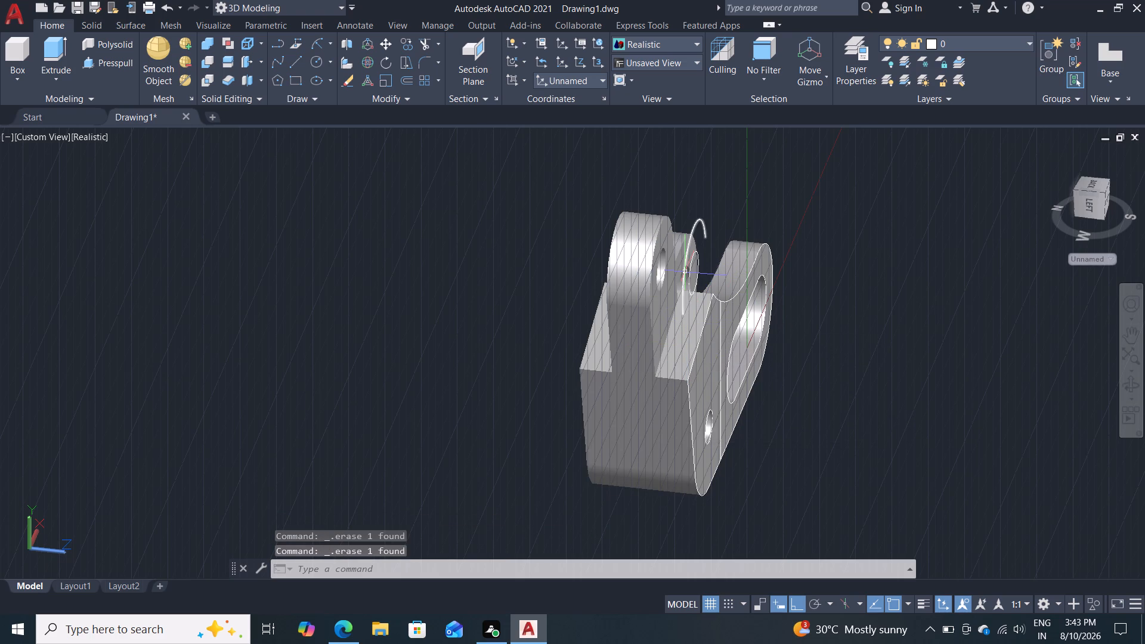
pyautogui.click(685, 272)
pyautogui.press('Delete')
pyautogui.doubleClick(699, 271)
pyautogui.press('Delete')
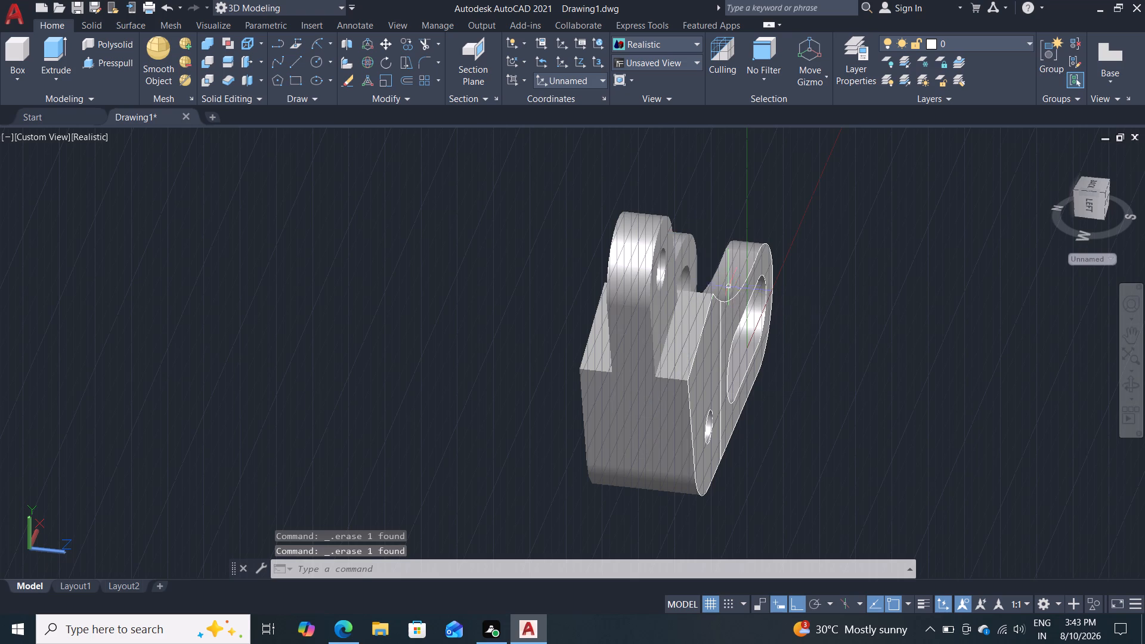
# Union the 40 mm block, the two slotted plates and the rounded arm into one solid.
pyautogui.keyDown('shift'); pyautogui.moveTo(846, 420); pyautogui.dragTo(586, 429, button='middle'); pyautogui.keyUp('shift')
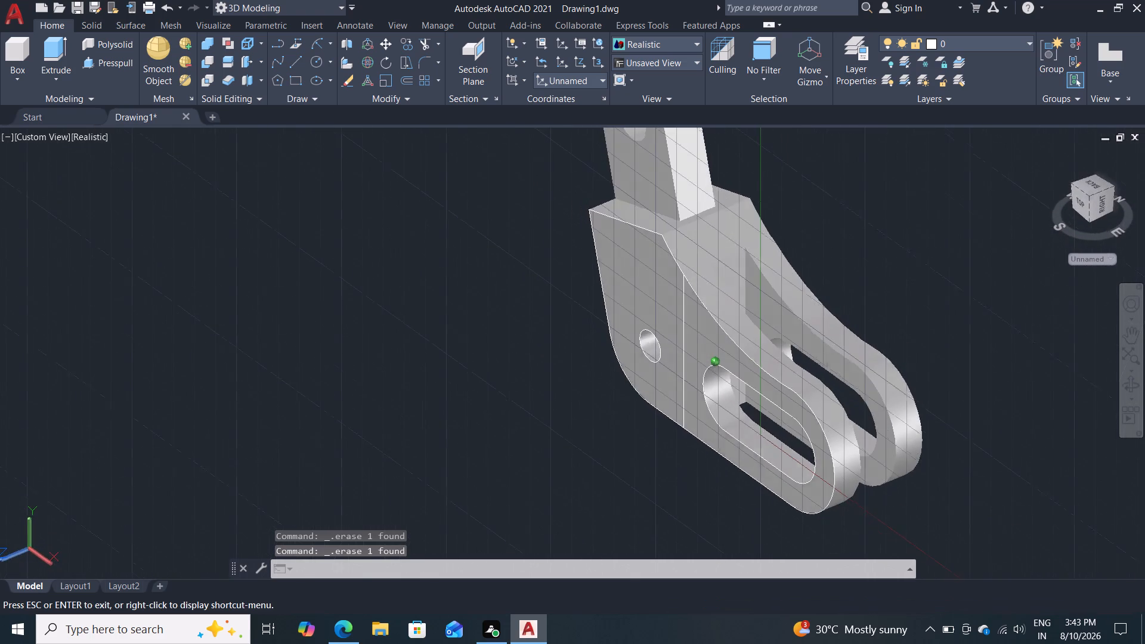
pyautogui.keyDown('shift'); pyautogui.moveTo(586, 429); pyautogui.dragTo(909, 482, button='middle'); pyautogui.keyUp('shift')
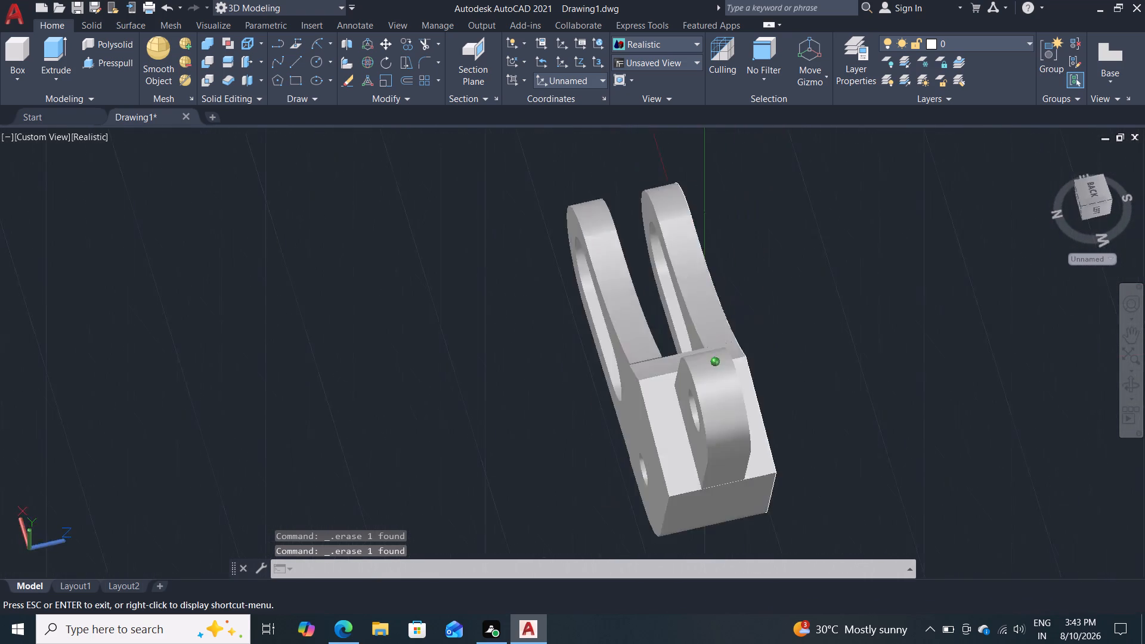
pyautogui.keyDown('shift'); pyautogui.moveTo(909, 482); pyautogui.dragTo(627, 397, button='middle'); pyautogui.keyUp('shift')
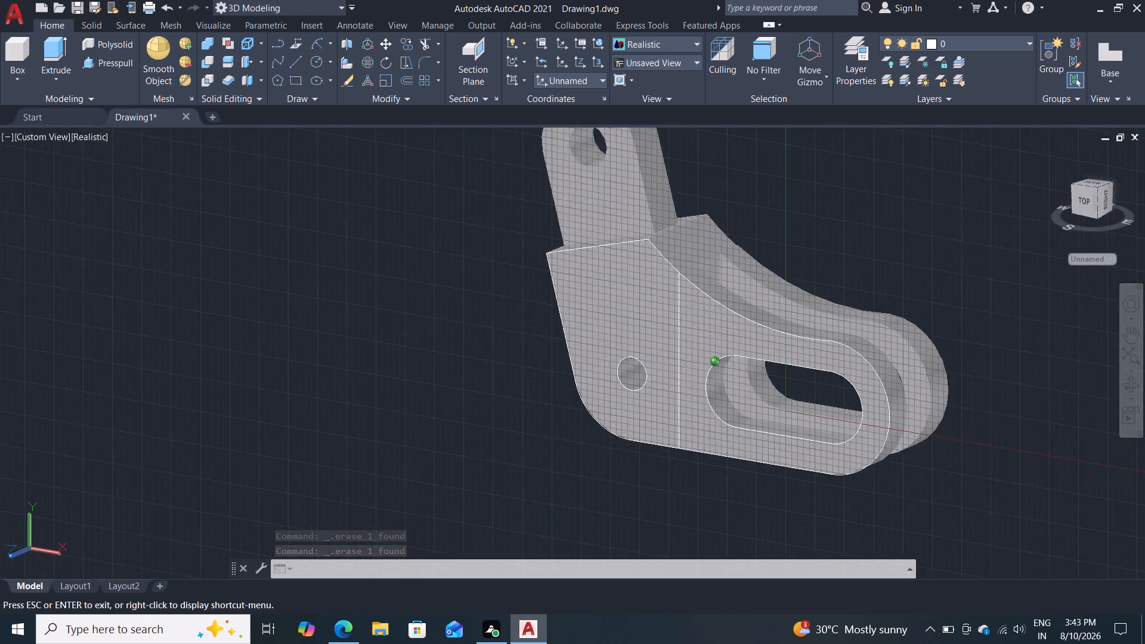
pyautogui.keyDown('shift'); pyautogui.moveTo(627, 397); pyautogui.dragTo(691, 395, button='middle'); pyautogui.keyUp('shift')
pyautogui.click(707, 349)
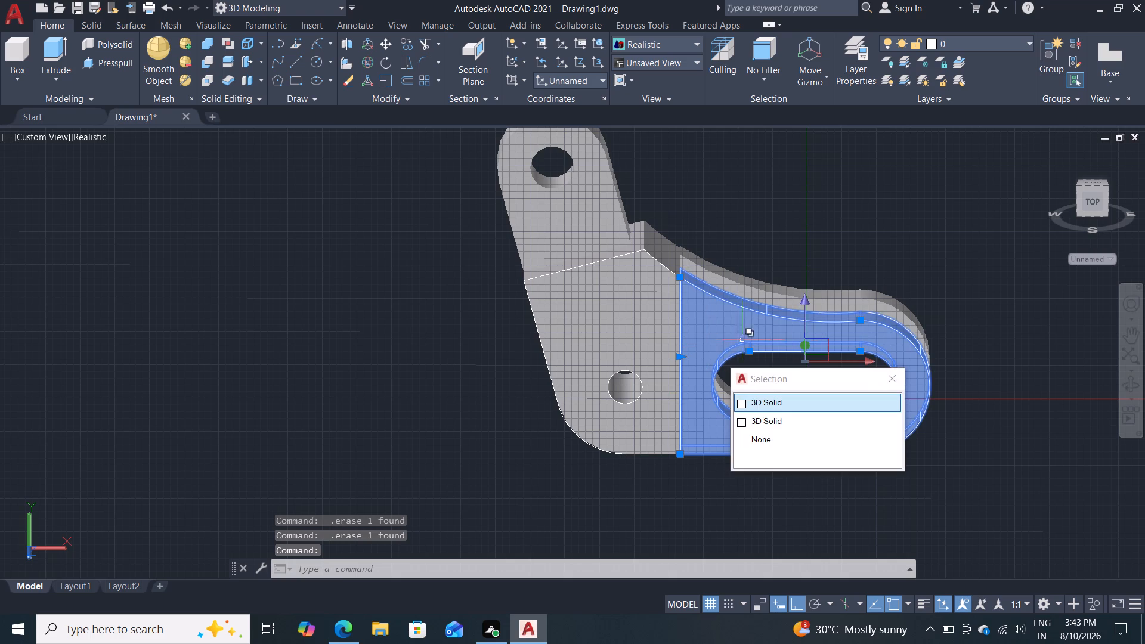
pyautogui.press('Escape')
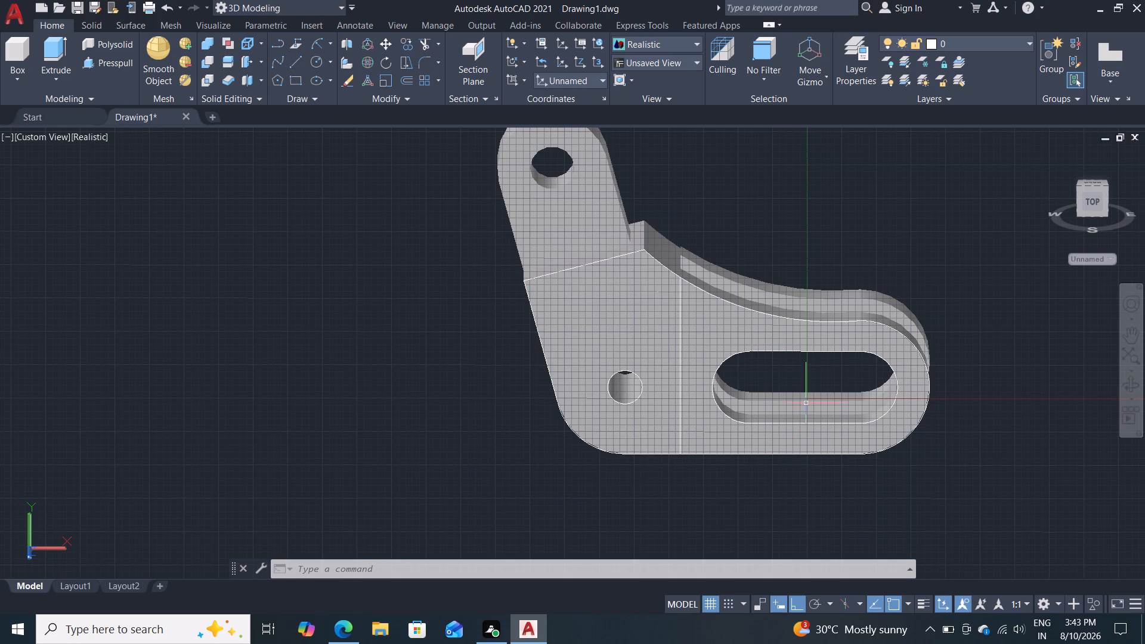
pyautogui.scroll(-2, 831, 322)
pyautogui.scroll(3, 819, 329)
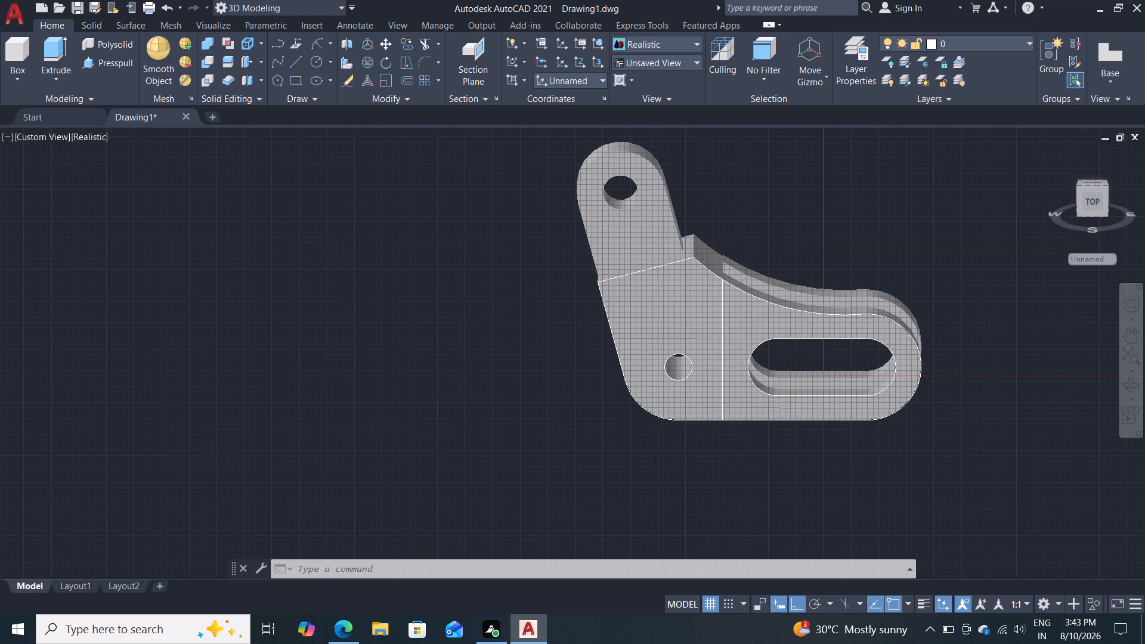
pyautogui.scroll(-1, 732, 433)
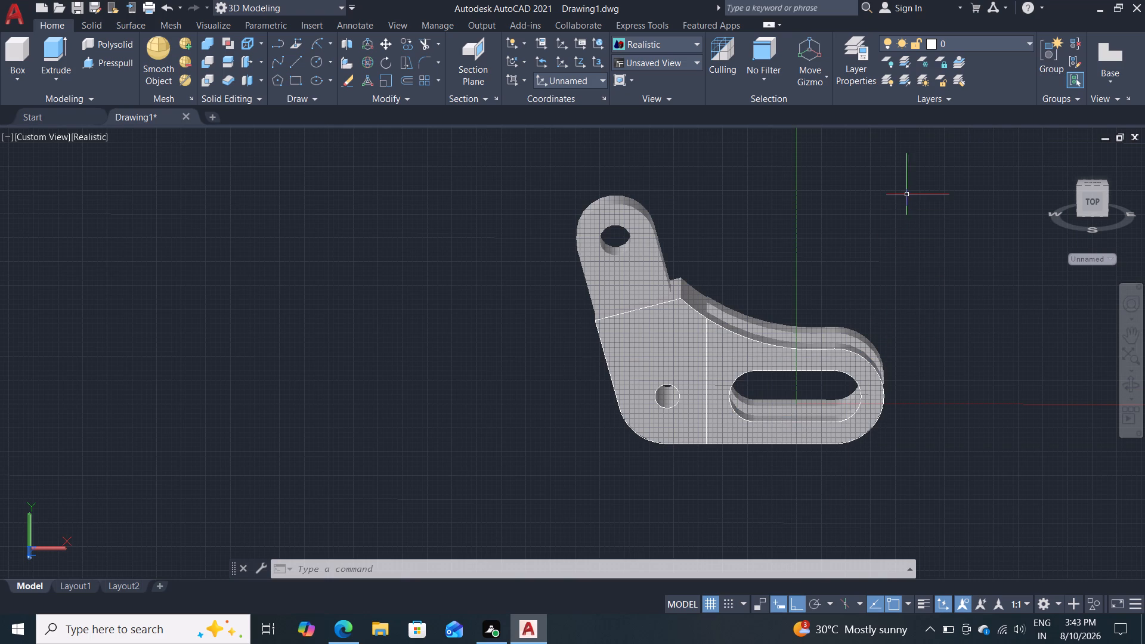
pyautogui.click(208, 47)
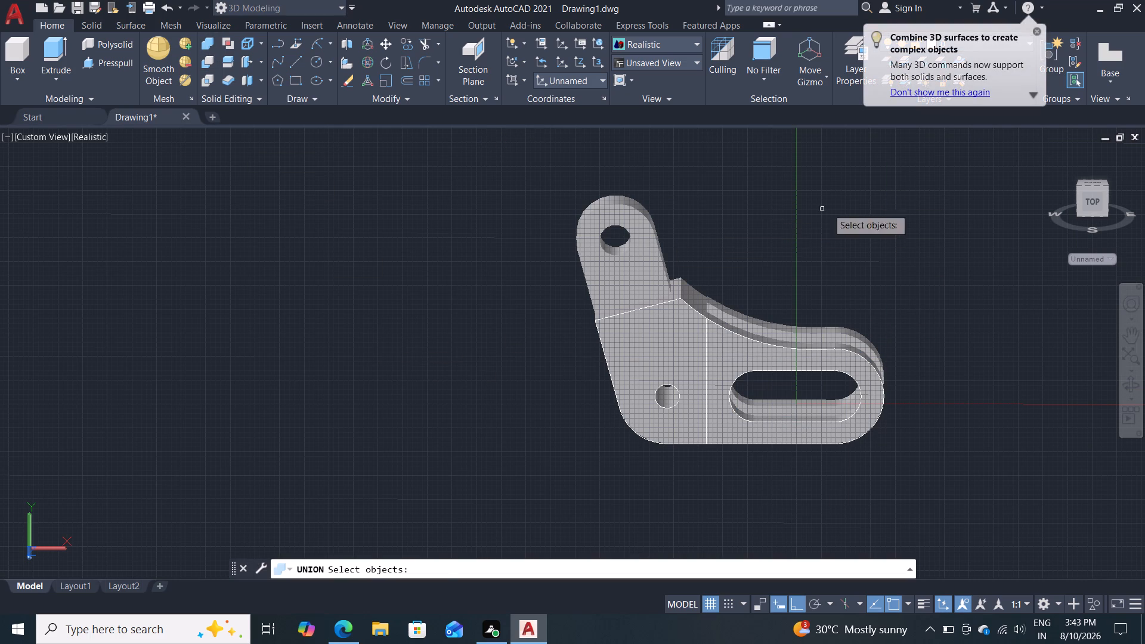
pyautogui.click(876, 177)
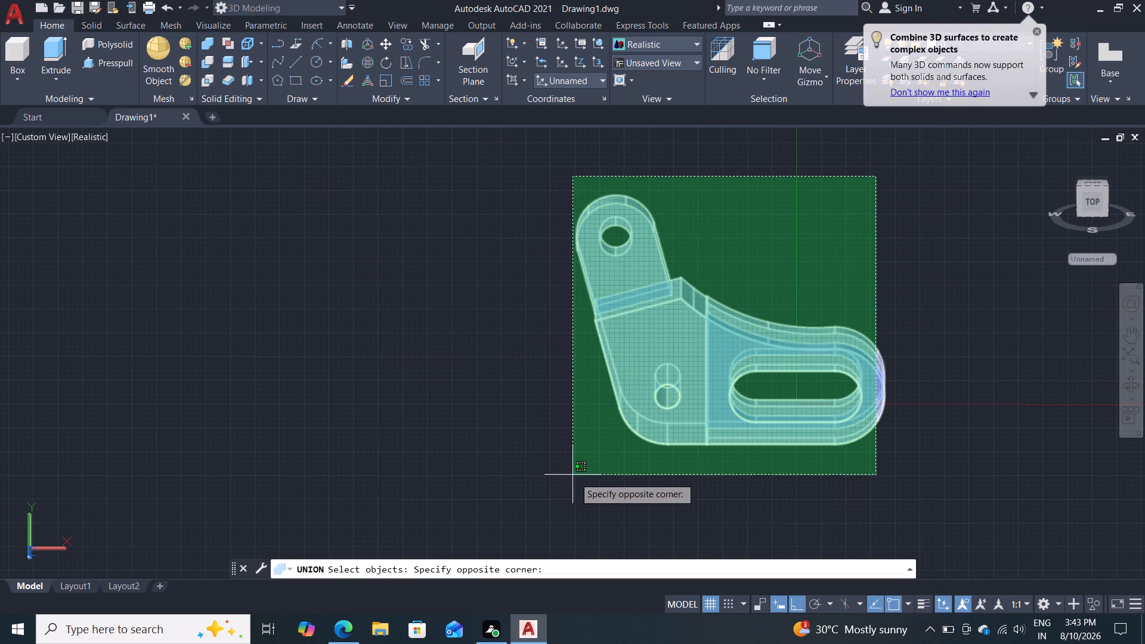
pyautogui.click(598, 494)
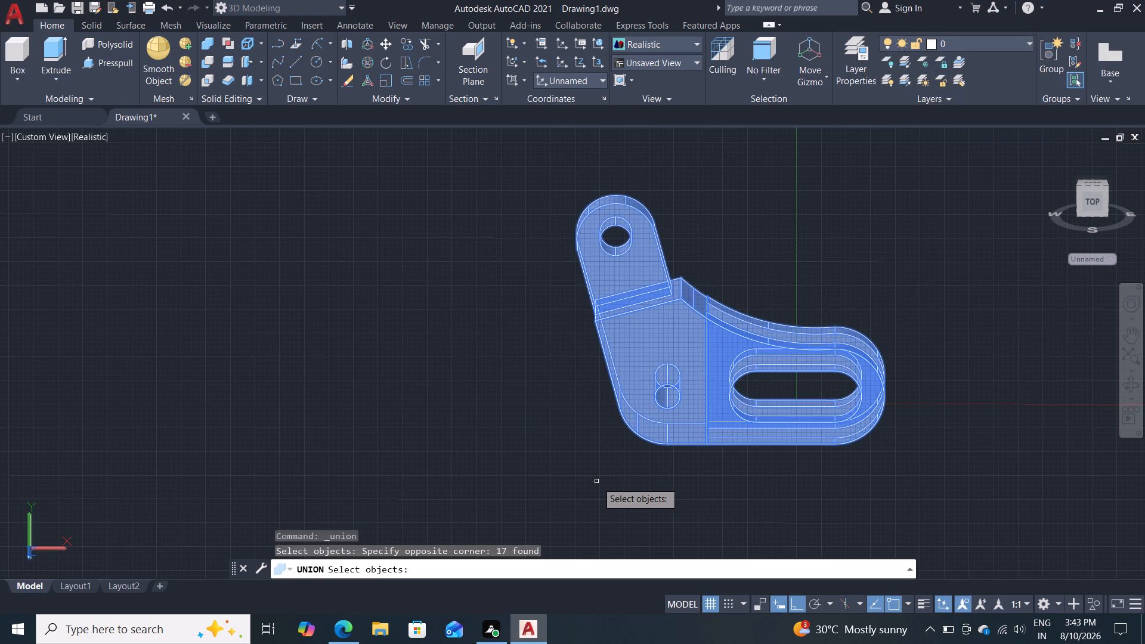
pyautogui.press('Return')
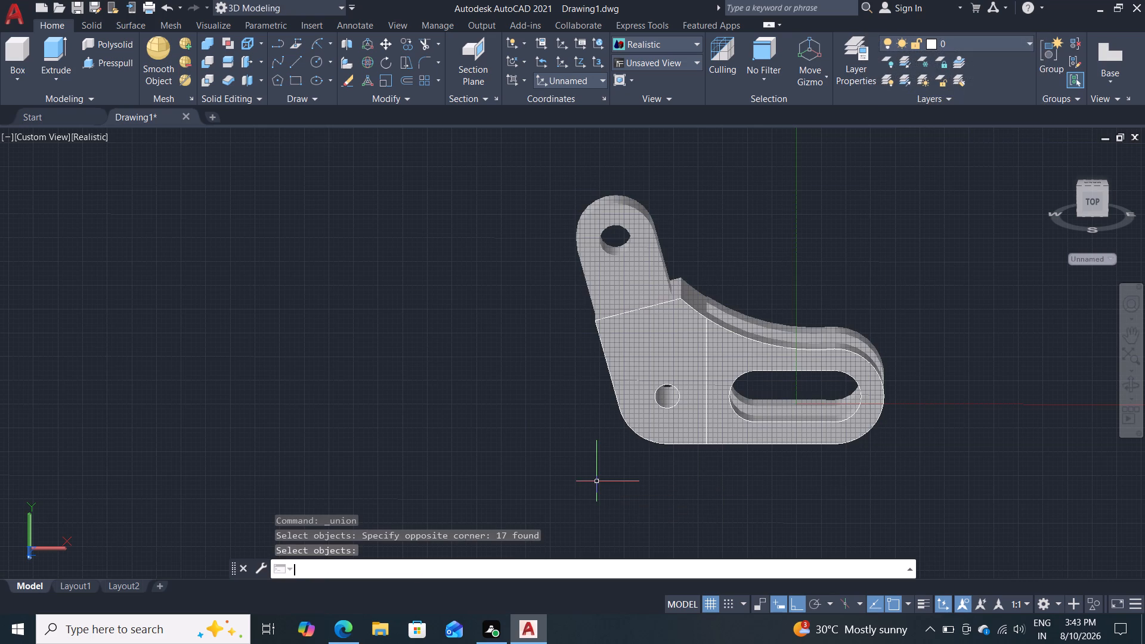
# Move the united bracket in the negative X direction, clear of the original flat profile.
pyautogui.press('m')
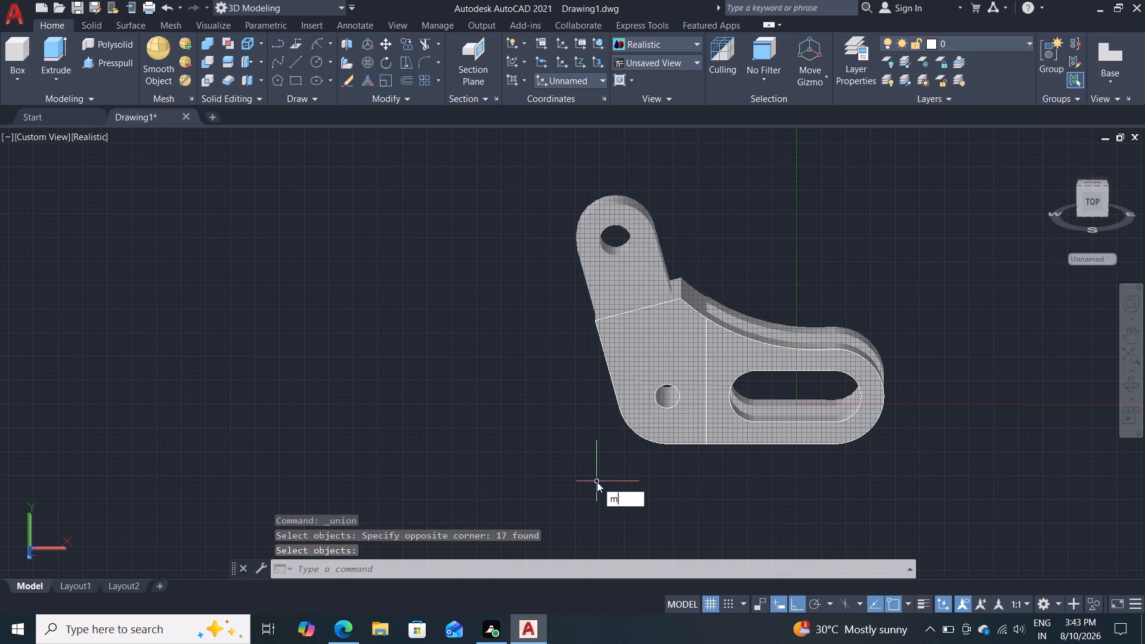
pyautogui.press('Return')
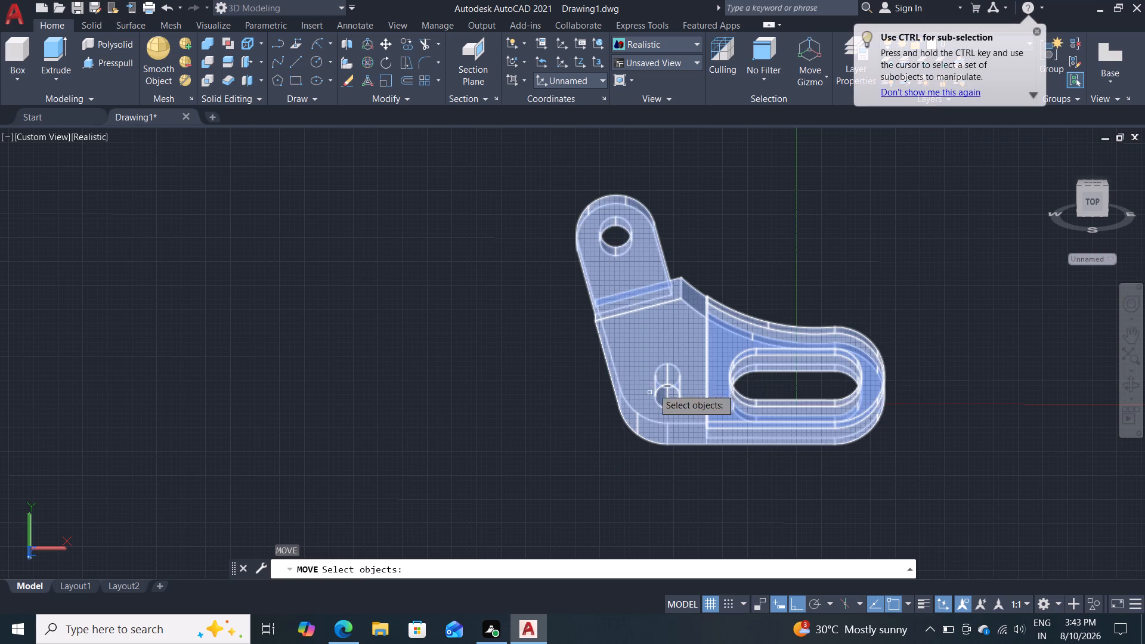
pyautogui.click(661, 373)
pyautogui.press('Return')
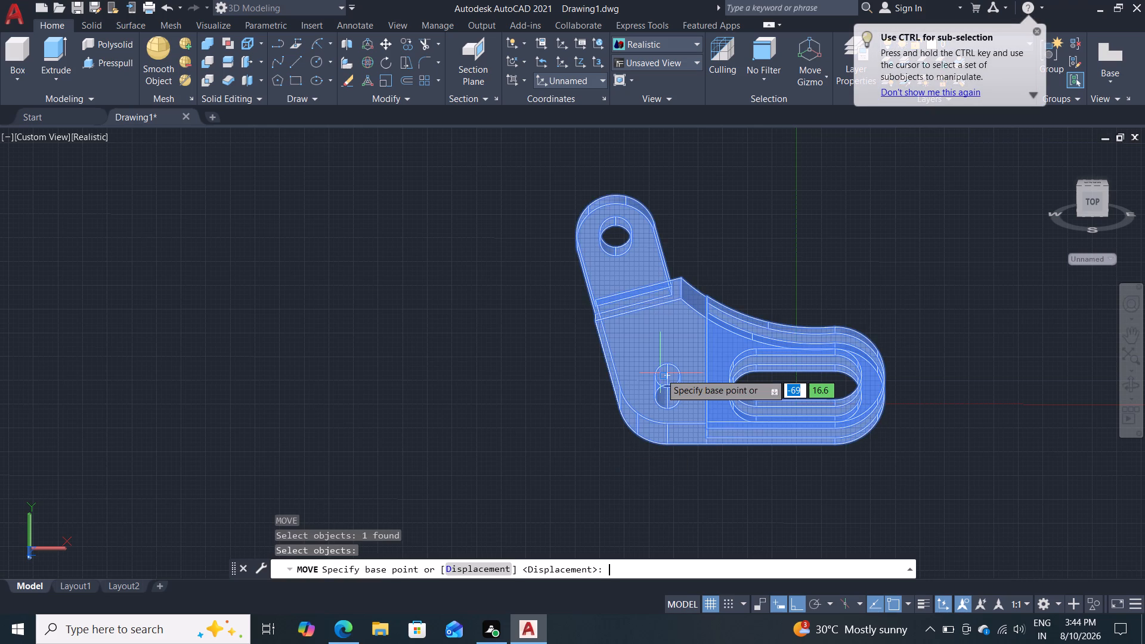
pyautogui.click(661, 373)
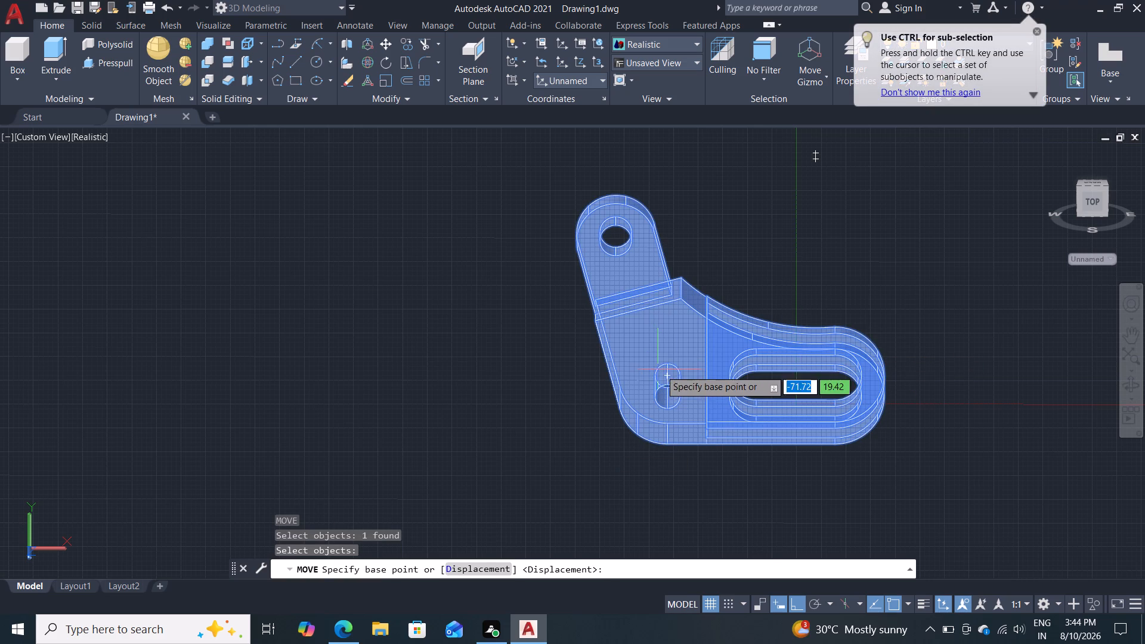
pyautogui.click(666, 370)
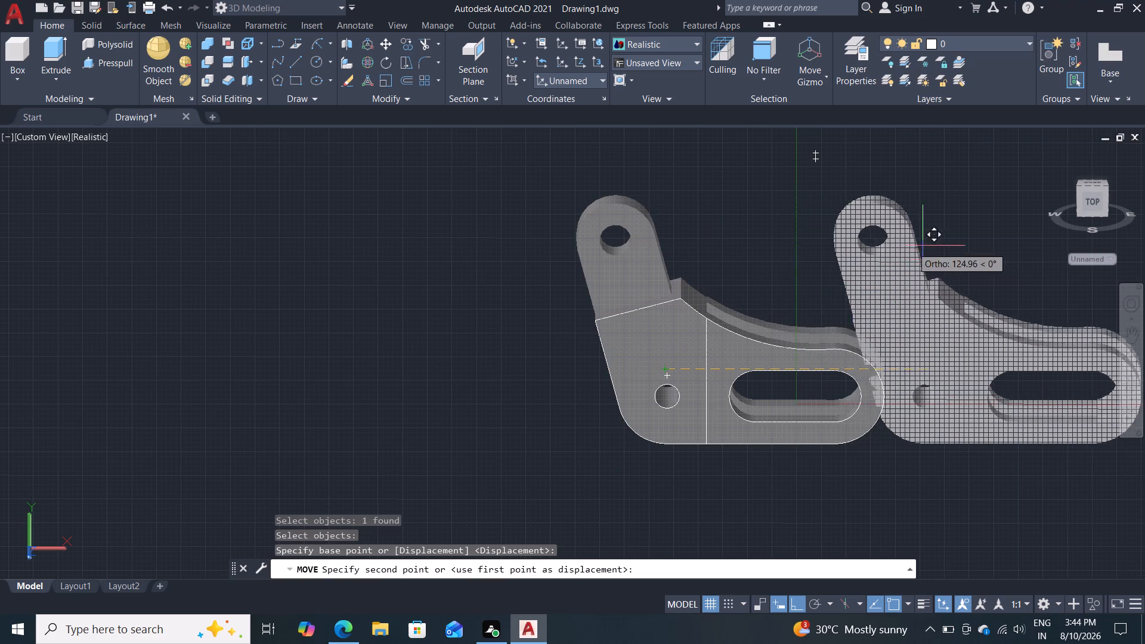
pyautogui.click(360, 296)
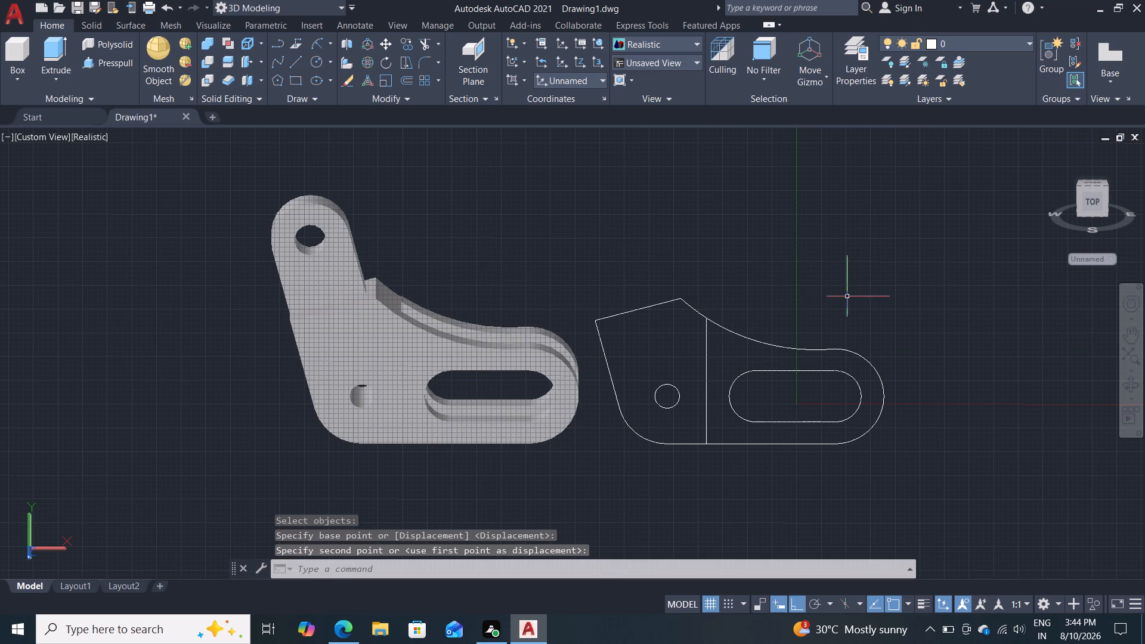
# Delete all remaining original profile geometry beside the bracket, including the slanted line.
pyautogui.click(903, 287)
pyautogui.click(894, 286)
pyautogui.click(839, 279)
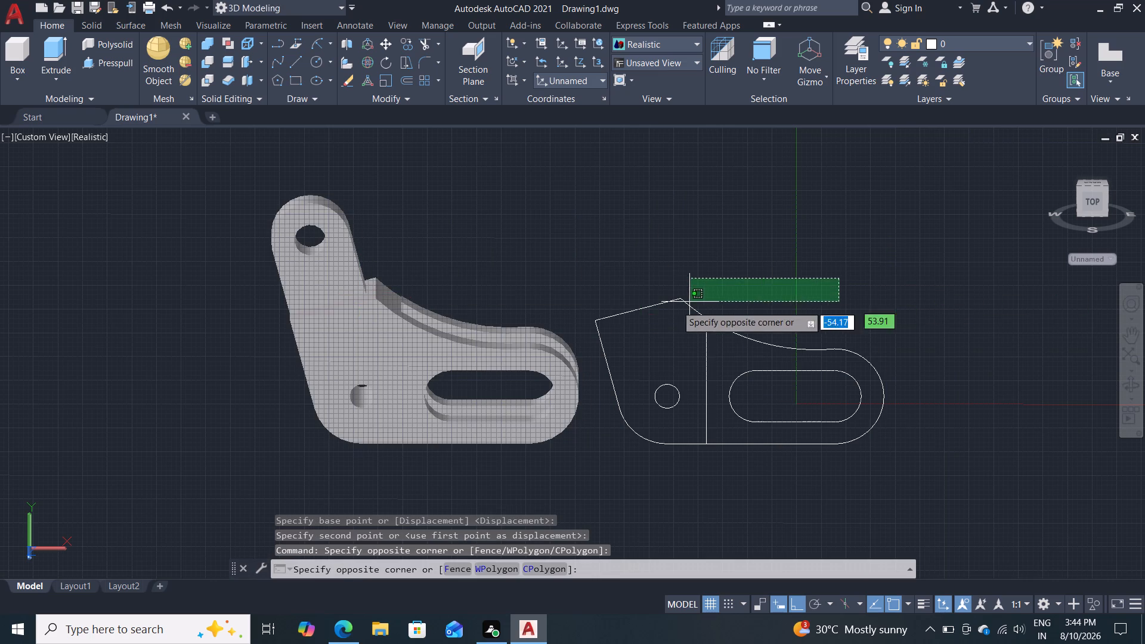
pyautogui.click(629, 503)
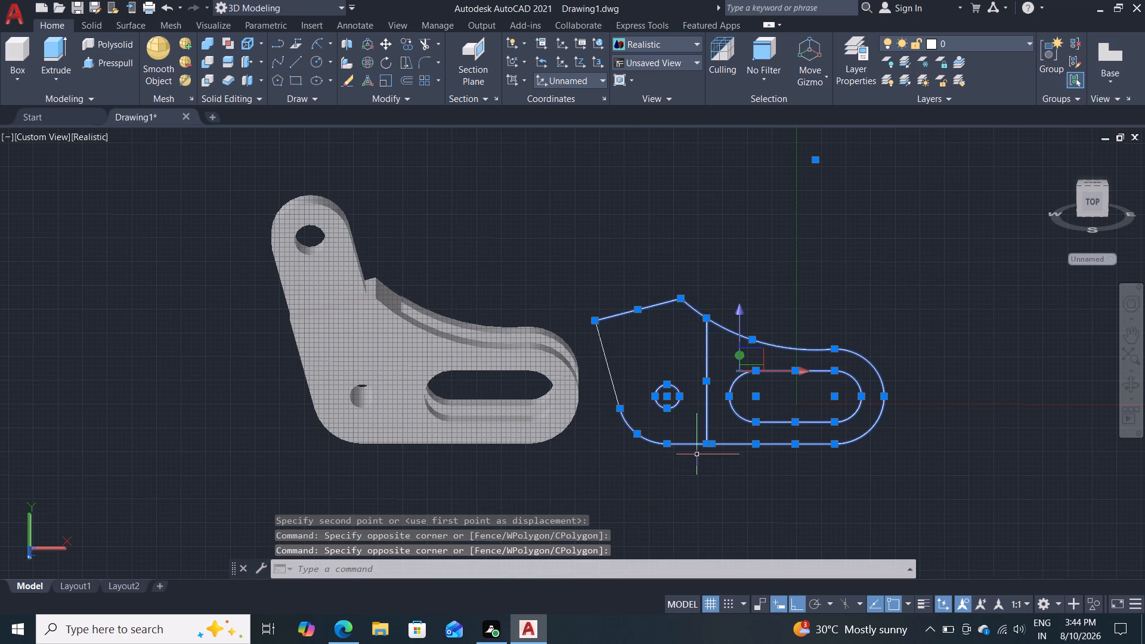
pyautogui.press('Delete')
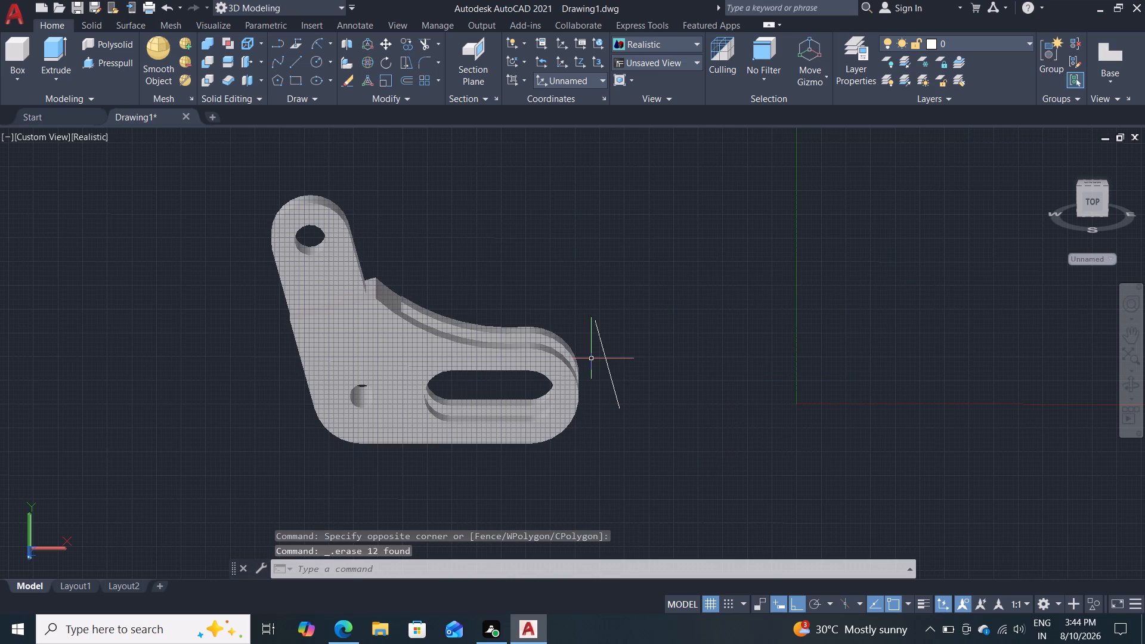
pyautogui.click(607, 357)
pyautogui.press('Delete')
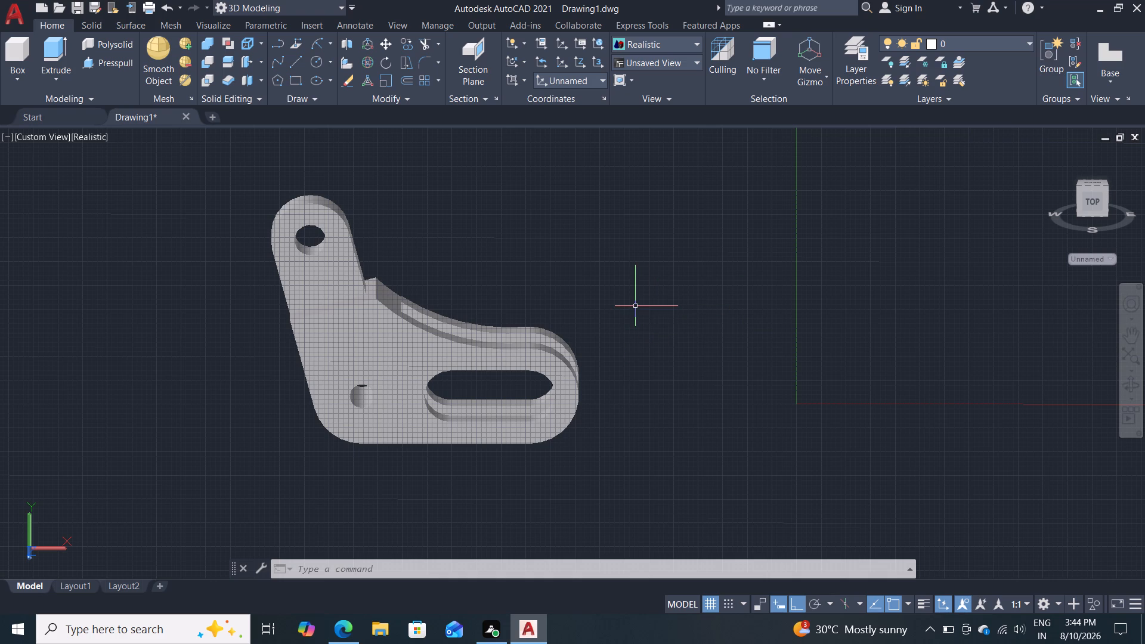
# Examine the united bracket from several sides, checking the fork gap, slotted plates, block, arm and holes.
pyautogui.keyDown('shift'); pyautogui.moveTo(618, 312); pyautogui.dragTo(350, 287, button='middle'); pyautogui.keyUp('shift')
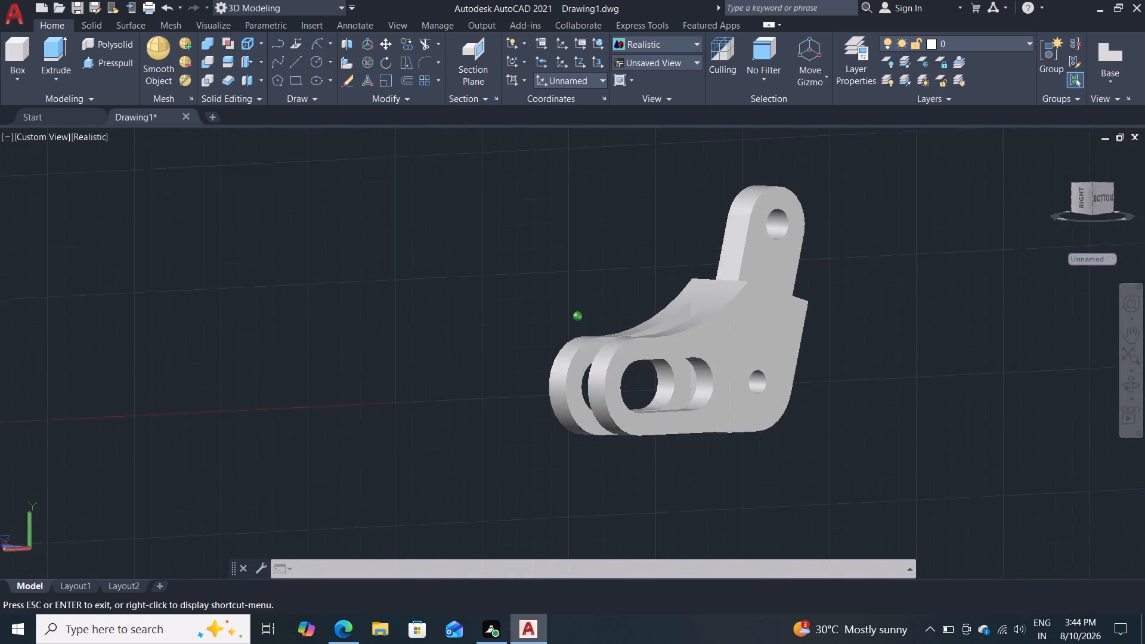
pyautogui.keyDown('shift'); pyautogui.moveTo(350, 287); pyautogui.dragTo(556, 285, button='middle'); pyautogui.keyUp('shift')
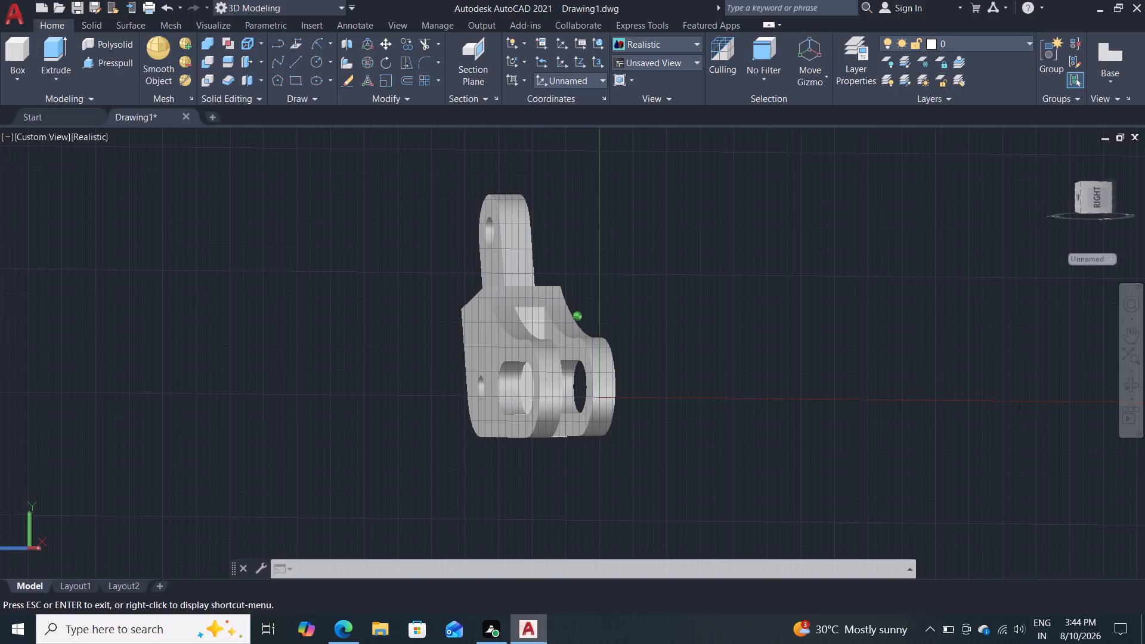
pyautogui.keyDown('shift'); pyautogui.moveTo(556, 285); pyautogui.dragTo(519, 294, button='middle'); pyautogui.keyUp('shift')
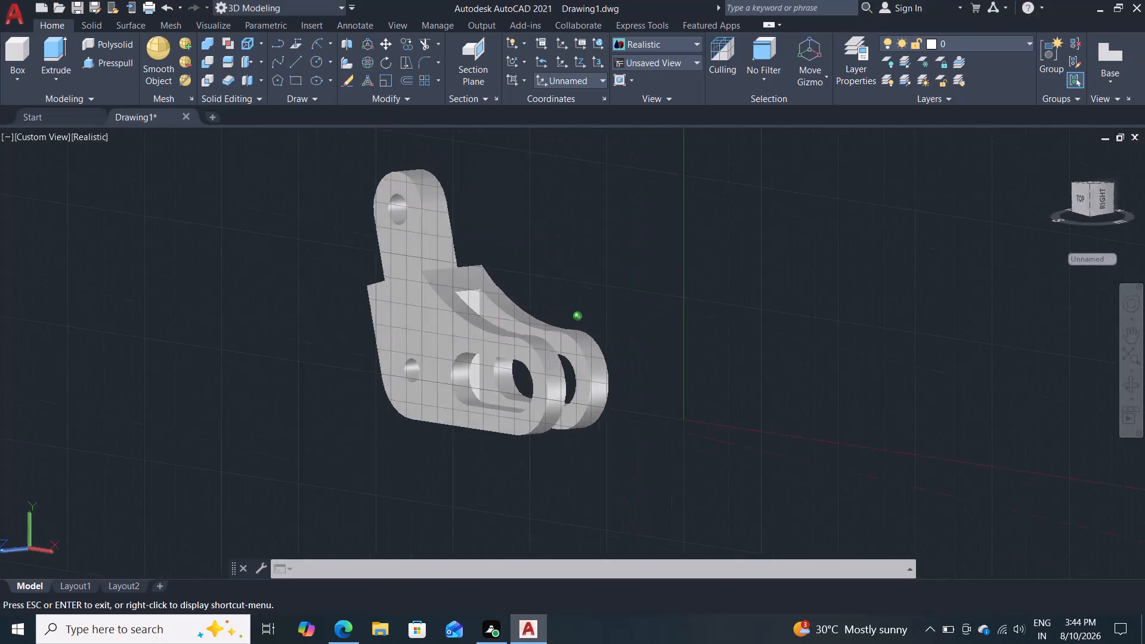
pyautogui.keyDown('shift'); pyautogui.moveTo(519, 294); pyautogui.dragTo(496, 374, button='middle'); pyautogui.keyUp('shift')
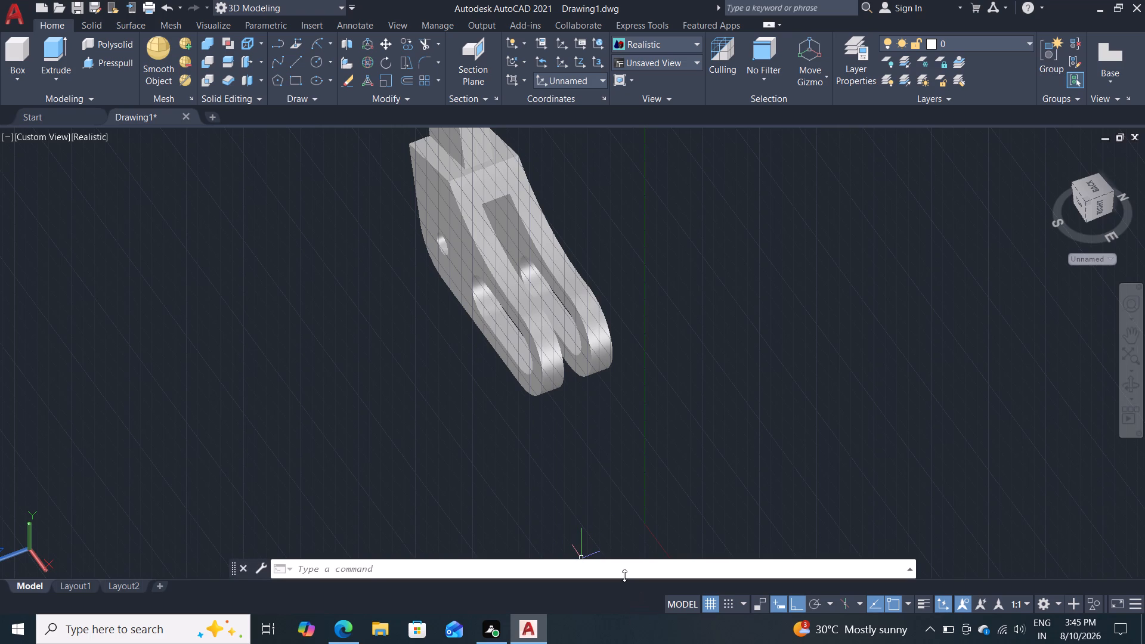
pyautogui.scroll(-1, 660, 307)
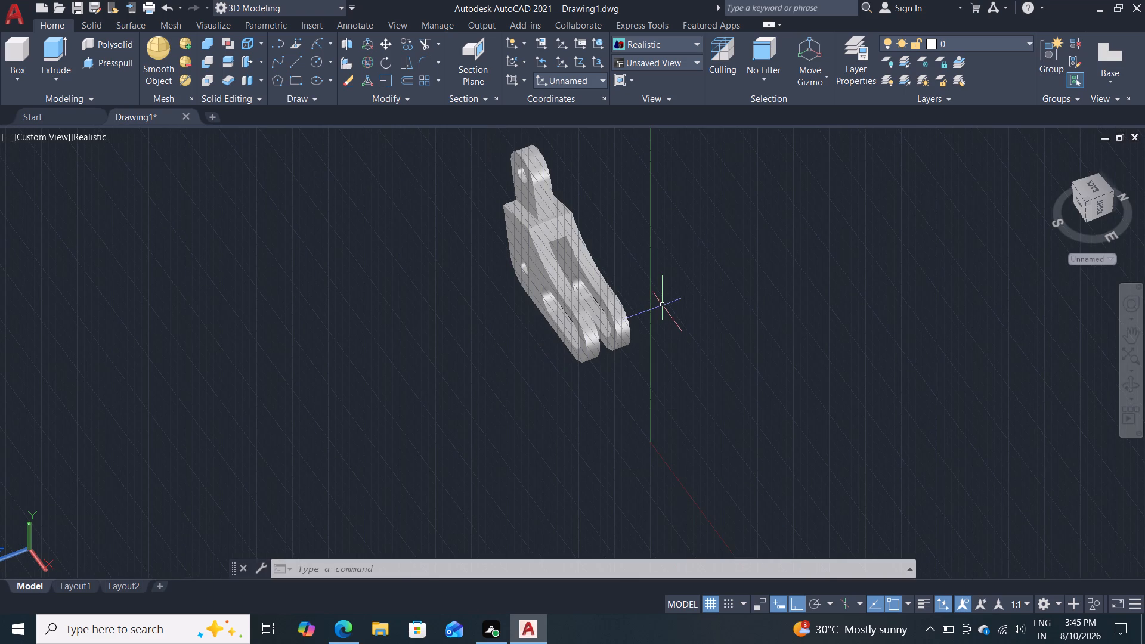
pyautogui.scroll(1, 652, 311)
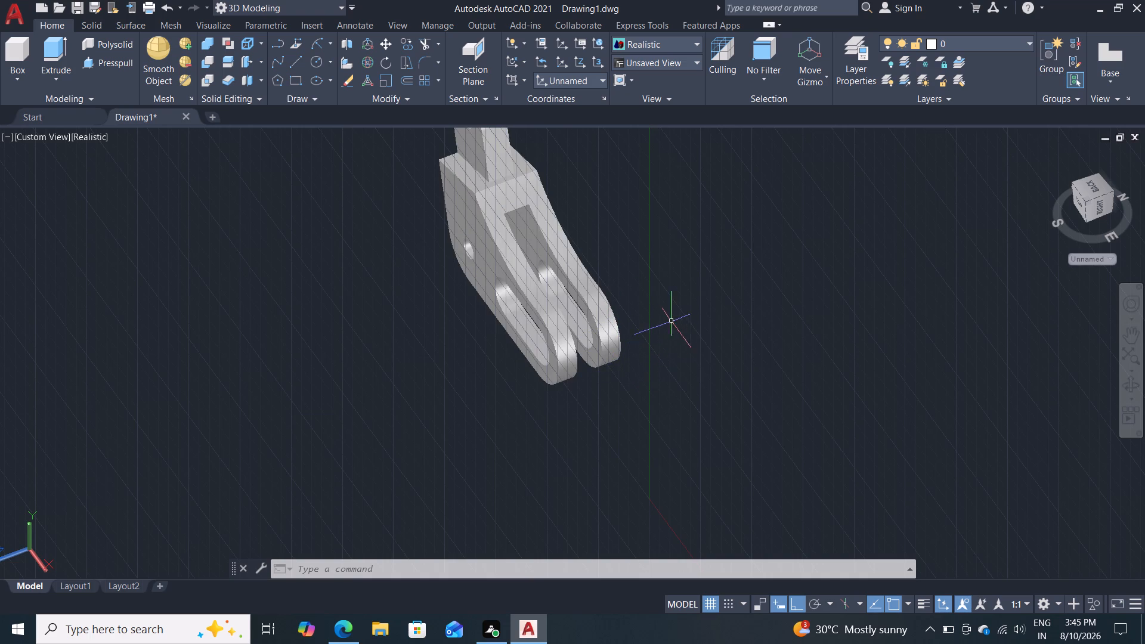
pyautogui.scroll(-1, 655, 320)
pyautogui.scroll(1, 484, 311)
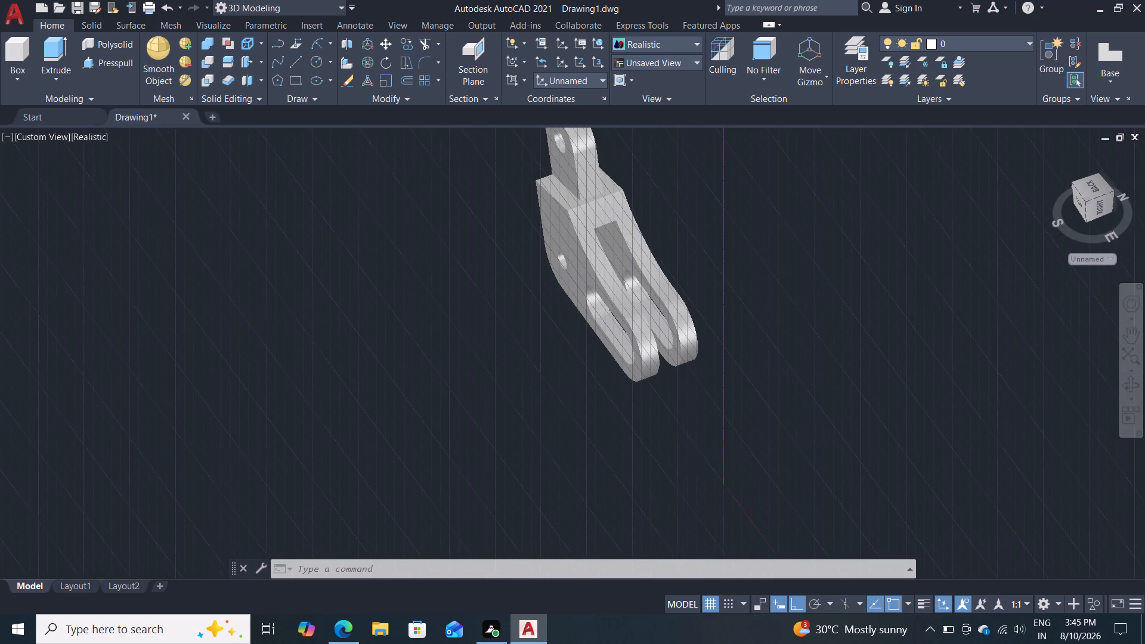
pyautogui.moveTo(485, 287); pyautogui.dragTo(403, 369, button='middle')
pyautogui.middleClick(403, 369)
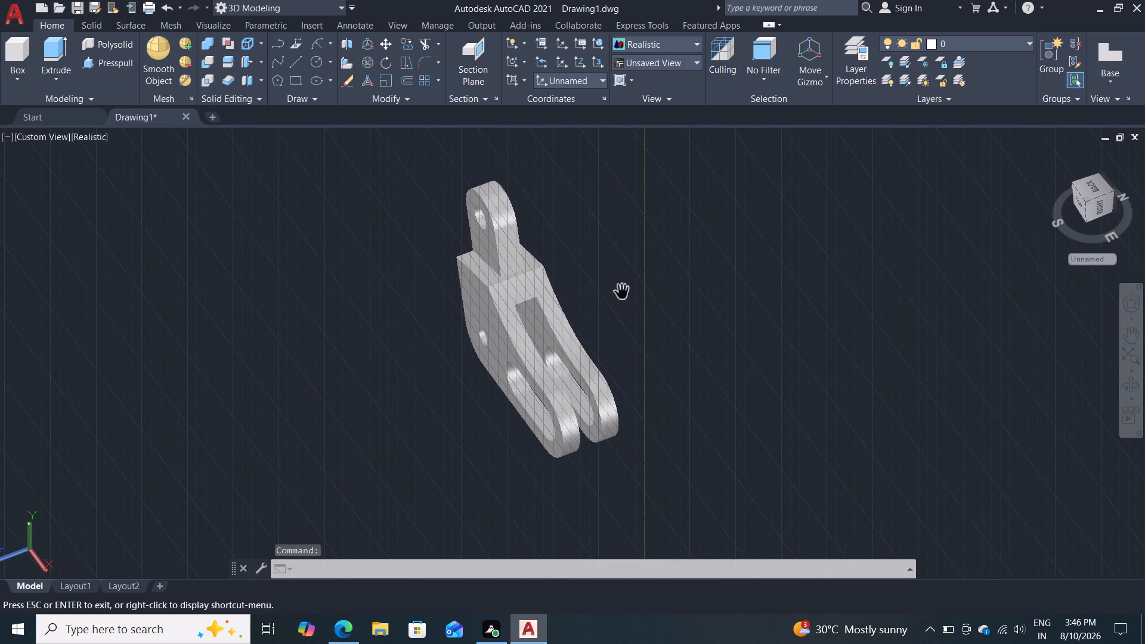
pyautogui.press('Escape')
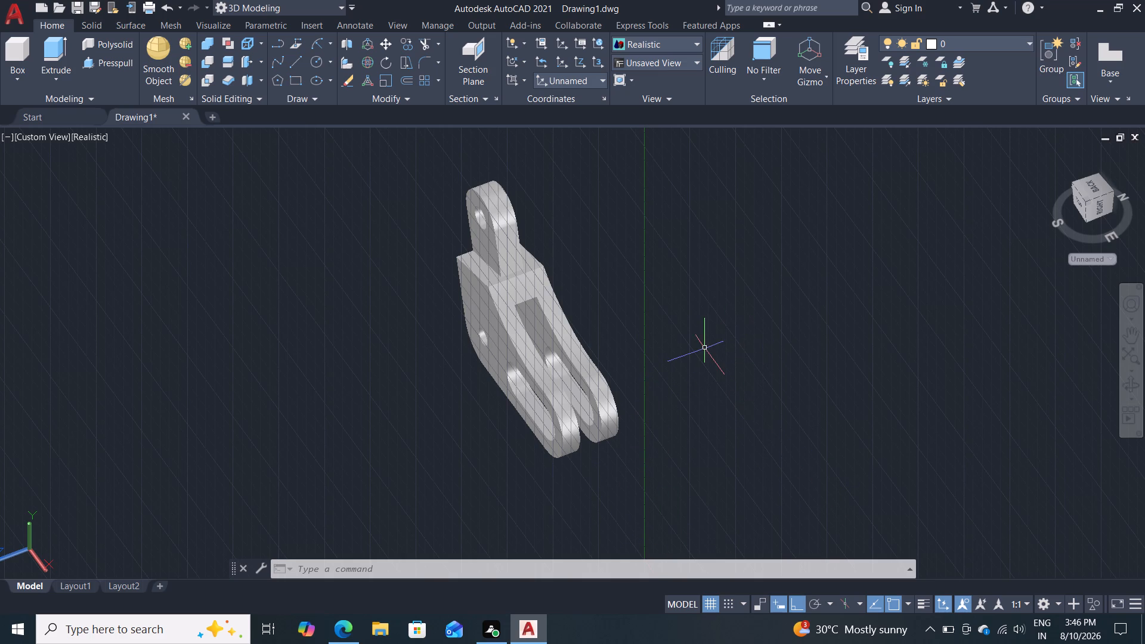
pyautogui.scroll(1, 705, 348)
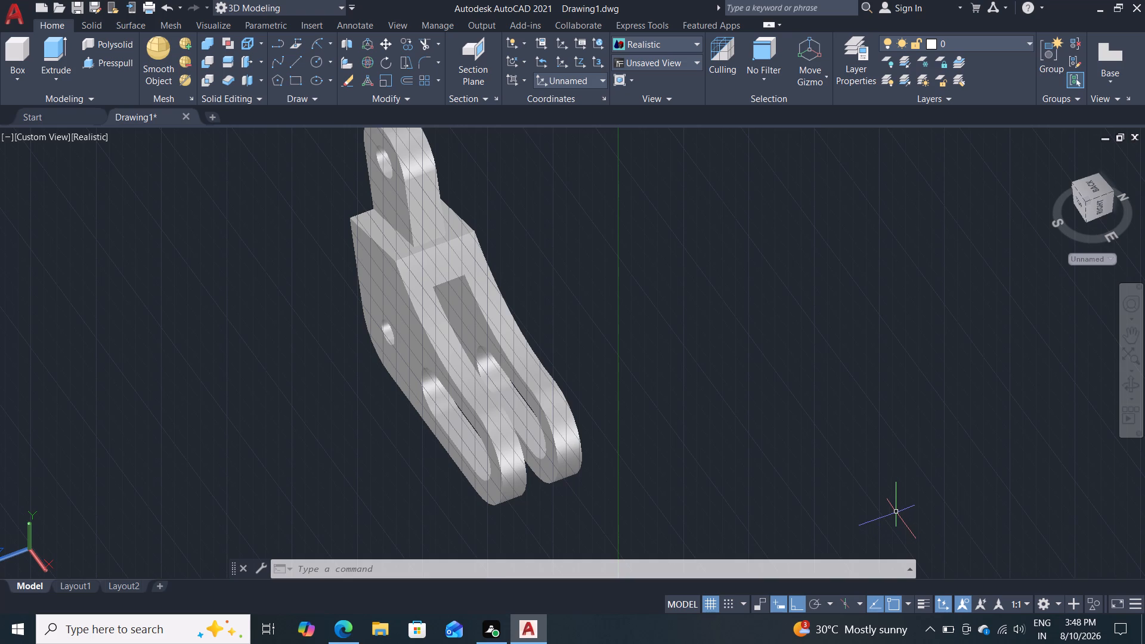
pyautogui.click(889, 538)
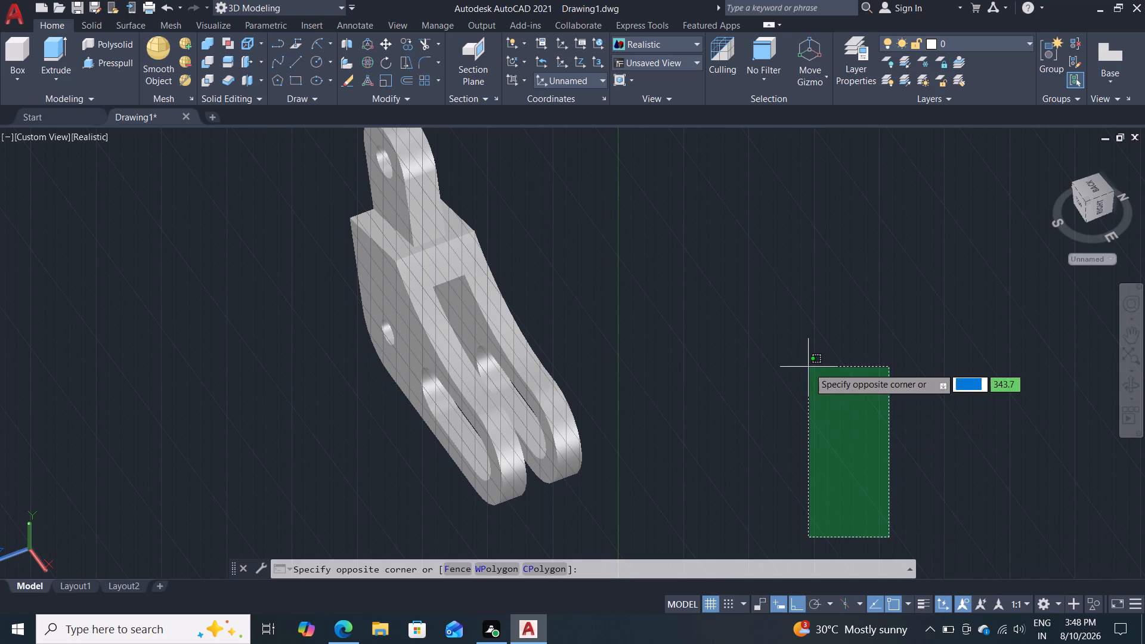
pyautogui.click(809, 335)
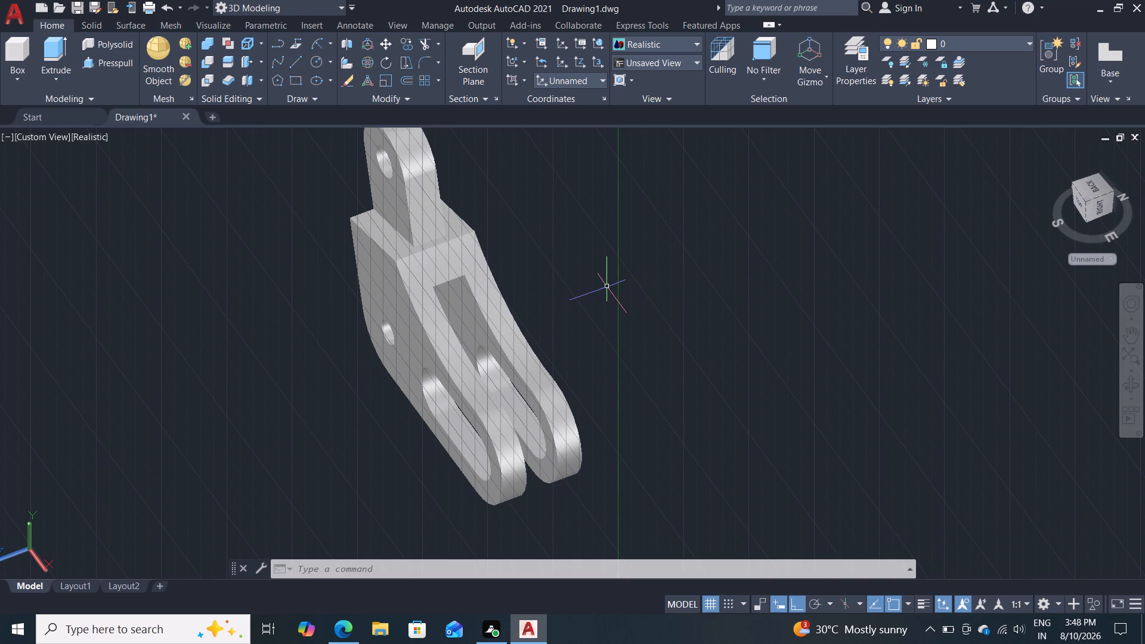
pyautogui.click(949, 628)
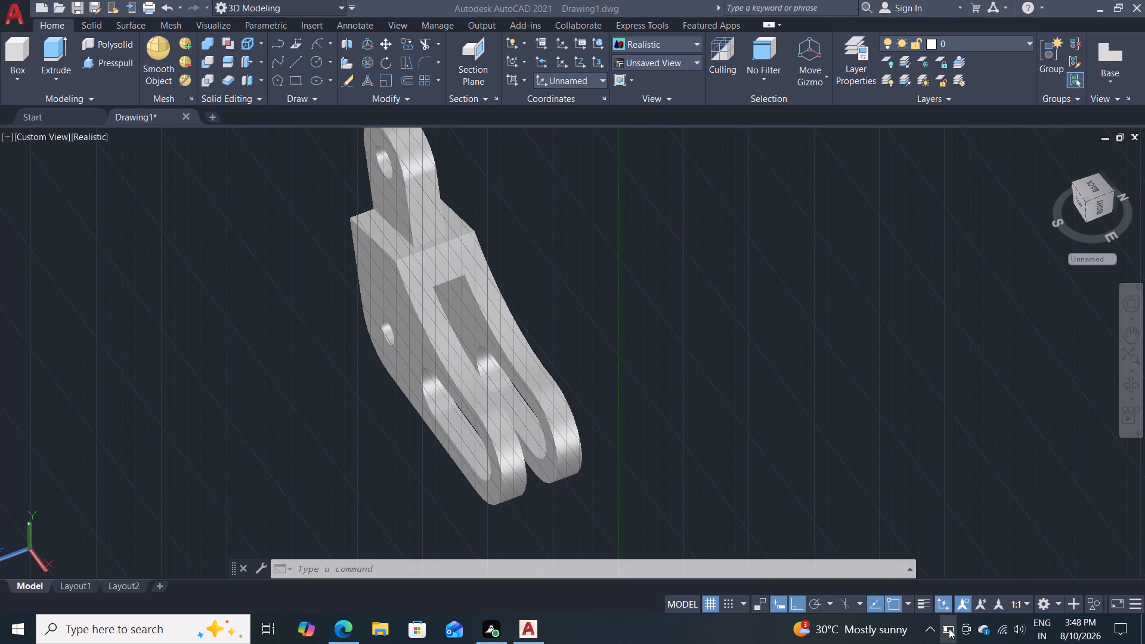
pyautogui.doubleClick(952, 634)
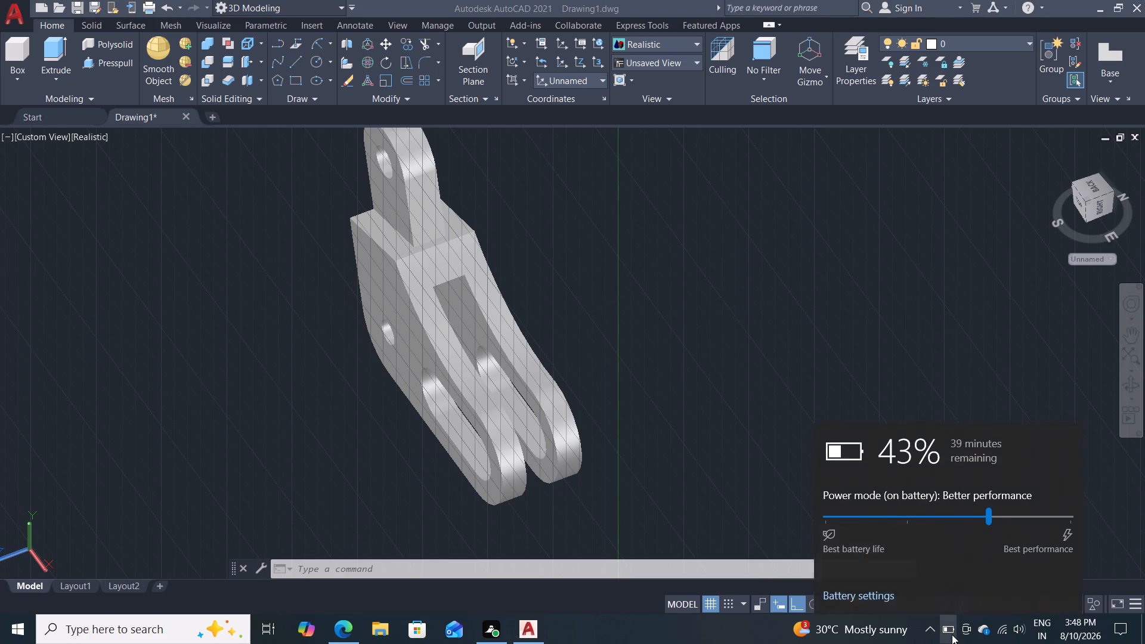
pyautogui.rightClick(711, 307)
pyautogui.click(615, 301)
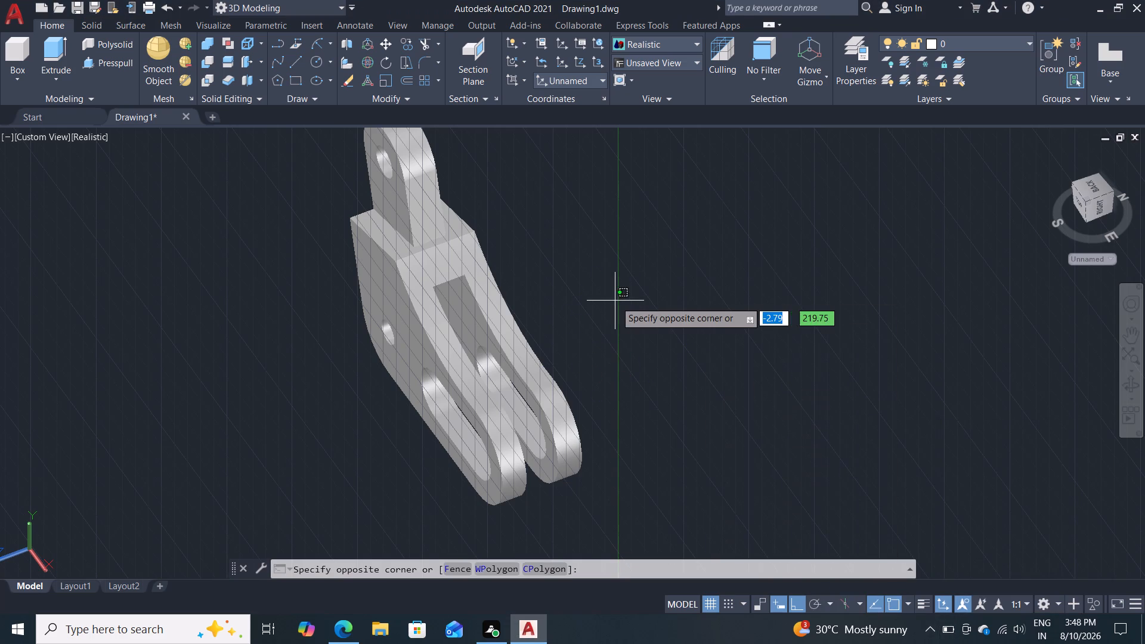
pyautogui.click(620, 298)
# Save the bracket drawing in the Documents folder as an AutoCAD 2018 drawing named 12.
pyautogui.keyDown('shift'); pyautogui.moveTo(626, 302); pyautogui.dragTo(629, 303, button='middle'); pyautogui.keyUp('shift')
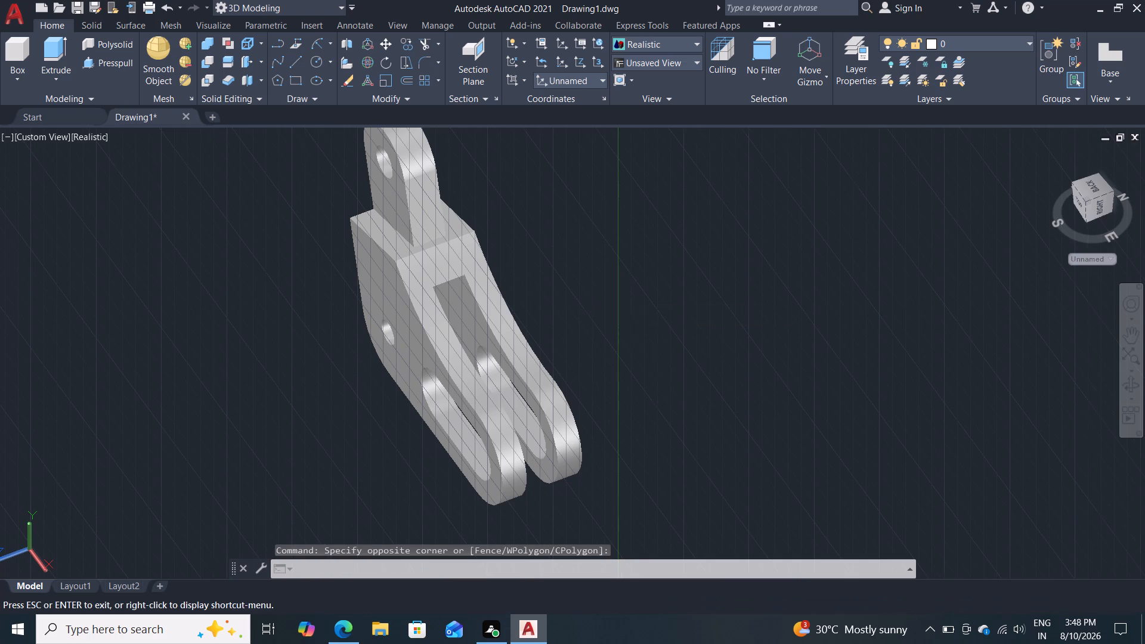
pyautogui.keyDown('shift'); pyautogui.moveTo(629, 303); pyautogui.dragTo(844, 236, button='middle'); pyautogui.keyUp('shift')
pyautogui.keyDown('shift'); pyautogui.moveTo(683, 301); pyautogui.dragTo(698, 305, button='middle'); pyautogui.keyUp('shift')
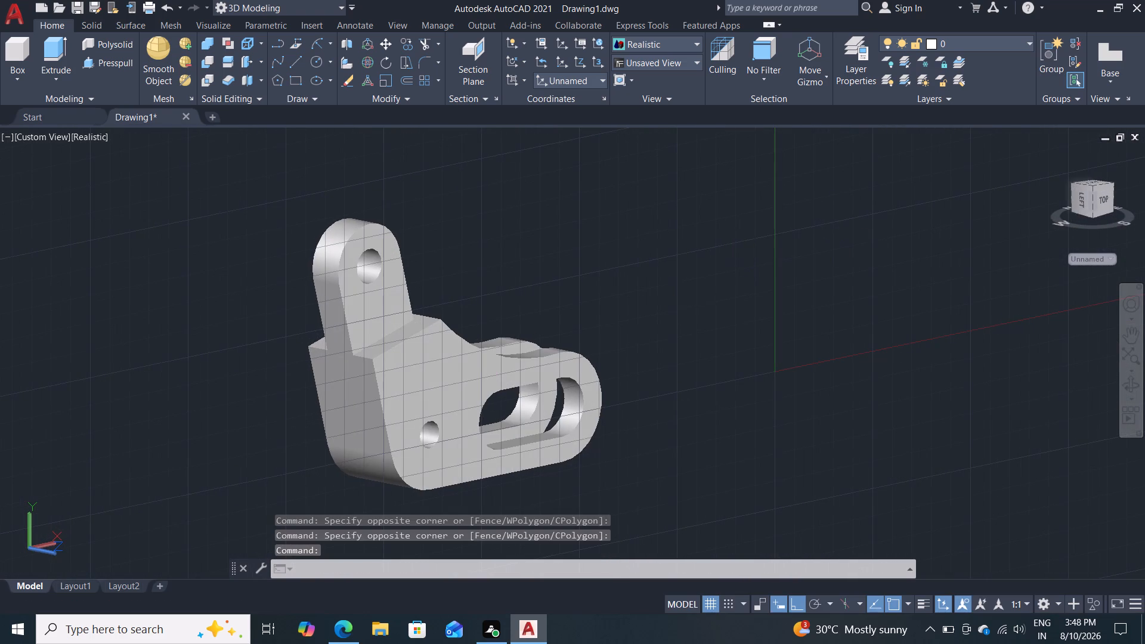
pyautogui.keyDown('shift'); pyautogui.moveTo(698, 305); pyautogui.dragTo(894, 343, button='middle'); pyautogui.keyUp('shift')
pyautogui.keyDown('shift'); pyautogui.moveTo(800, 327); pyautogui.dragTo(933, 299, button='middle'); pyautogui.keyUp('shift')
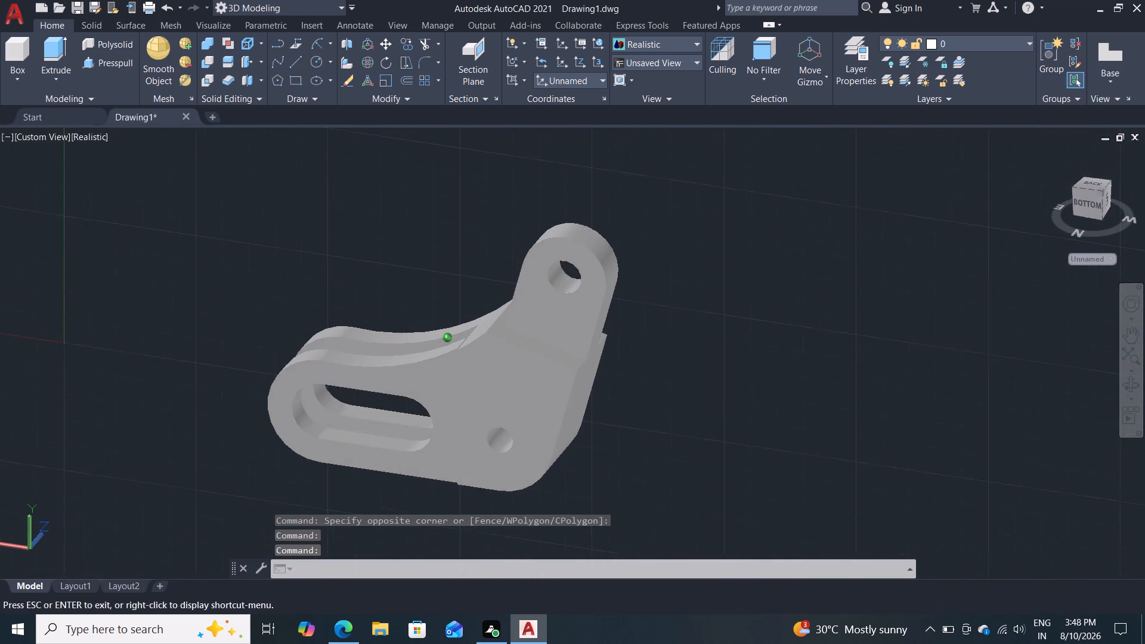
pyautogui.keyDown('shift'); pyautogui.moveTo(933, 299); pyautogui.dragTo(934, 299, button='middle'); pyautogui.keyUp('shift')
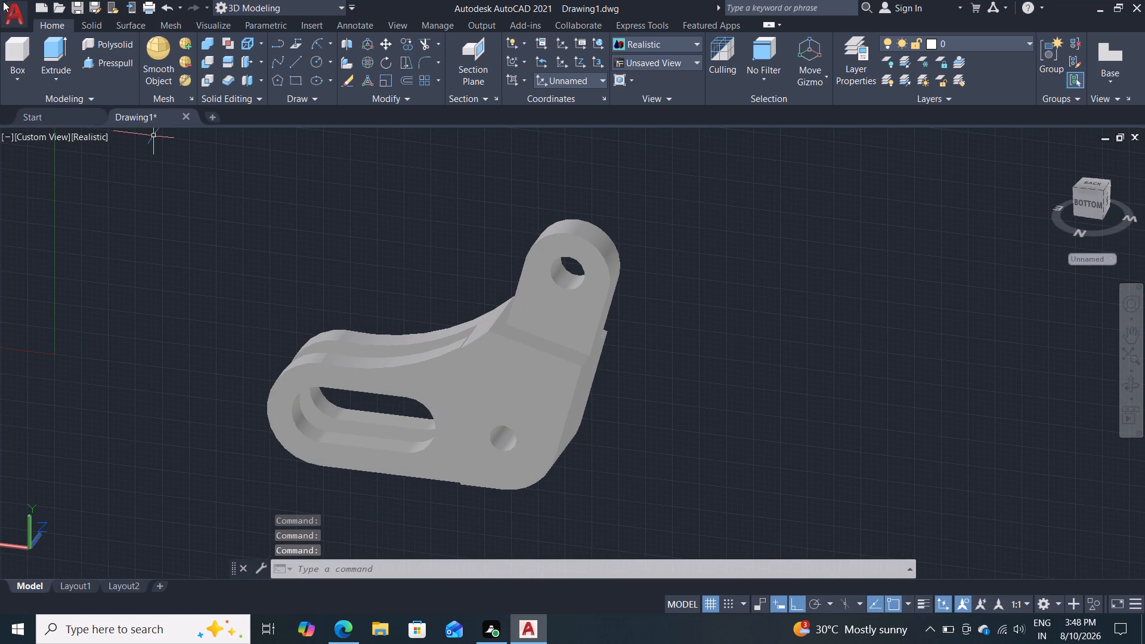
pyautogui.click(12, 12)
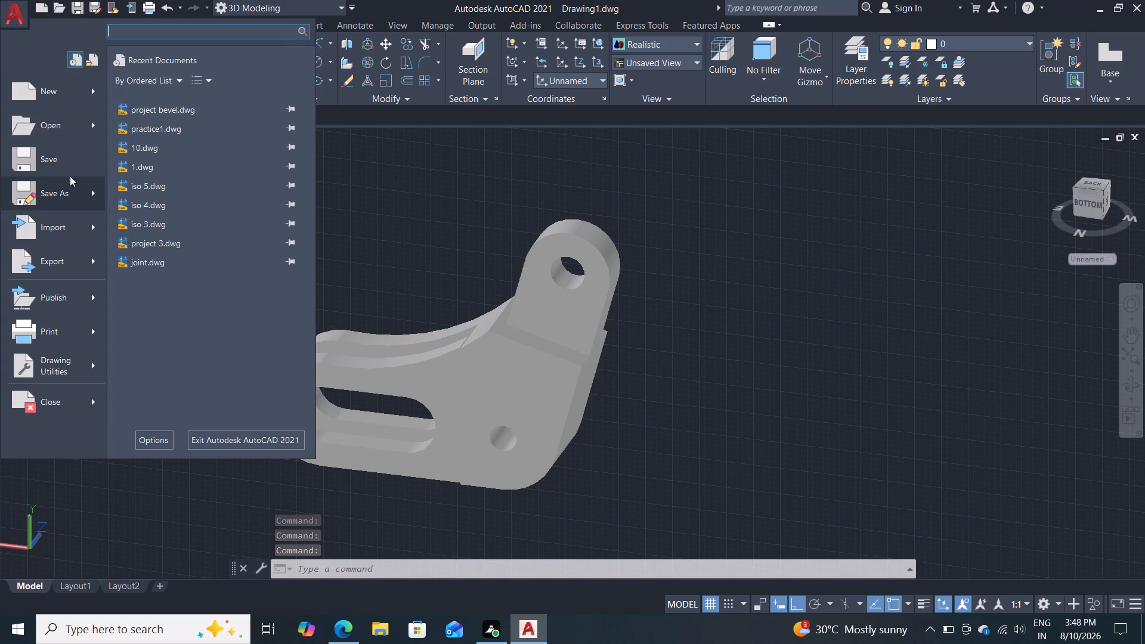
pyautogui.click(74, 165)
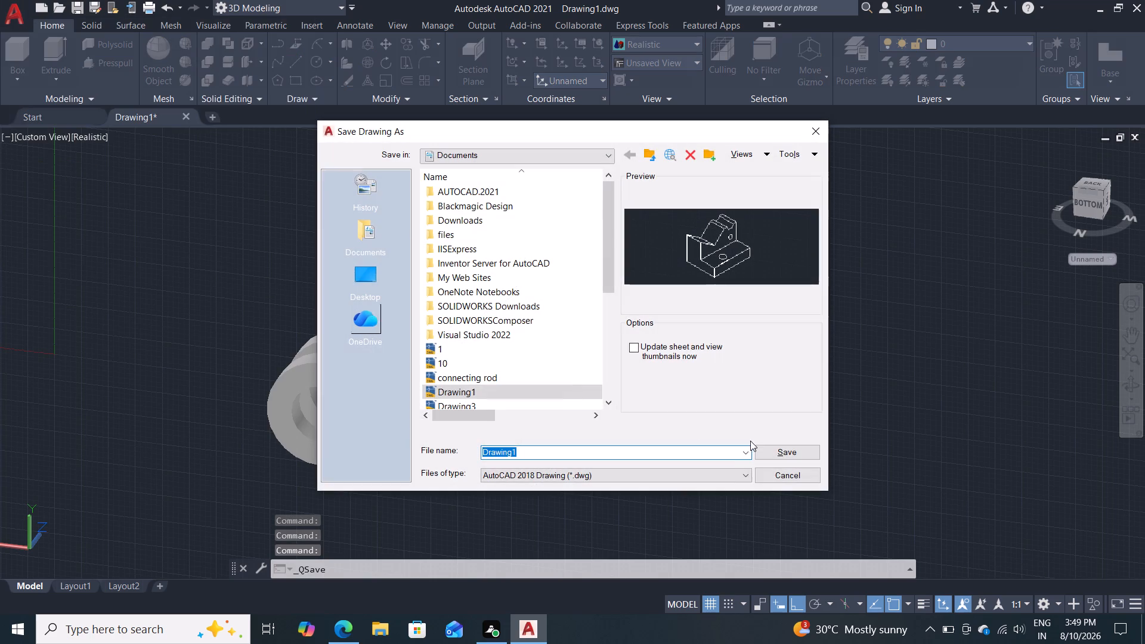
pyautogui.press('BackSpace')
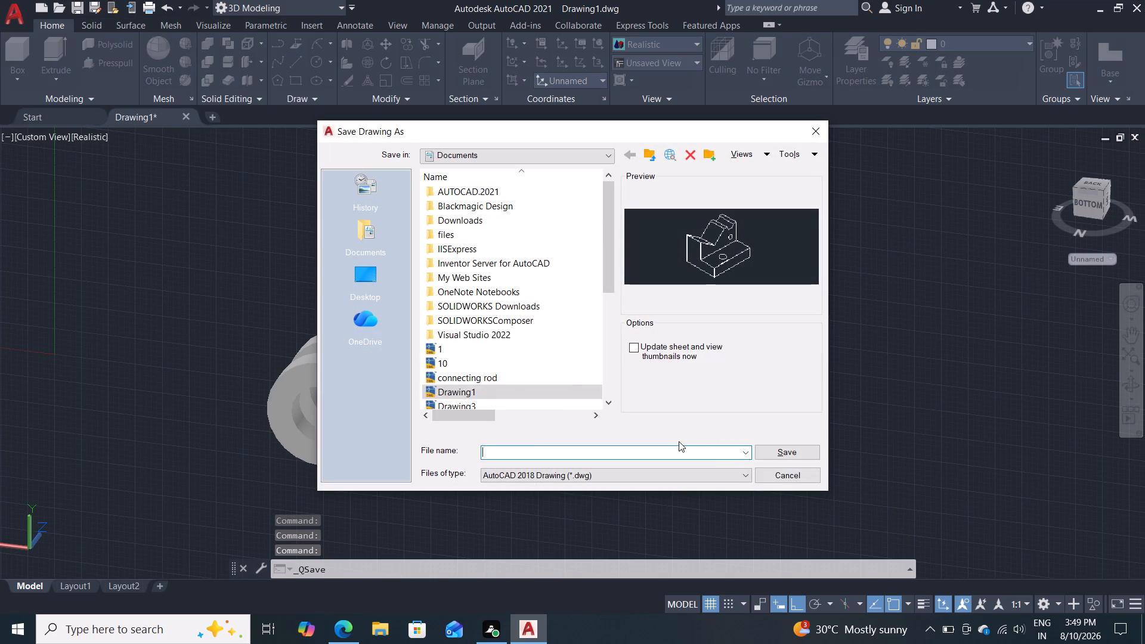
pyautogui.press('1')
pyautogui.press('2')
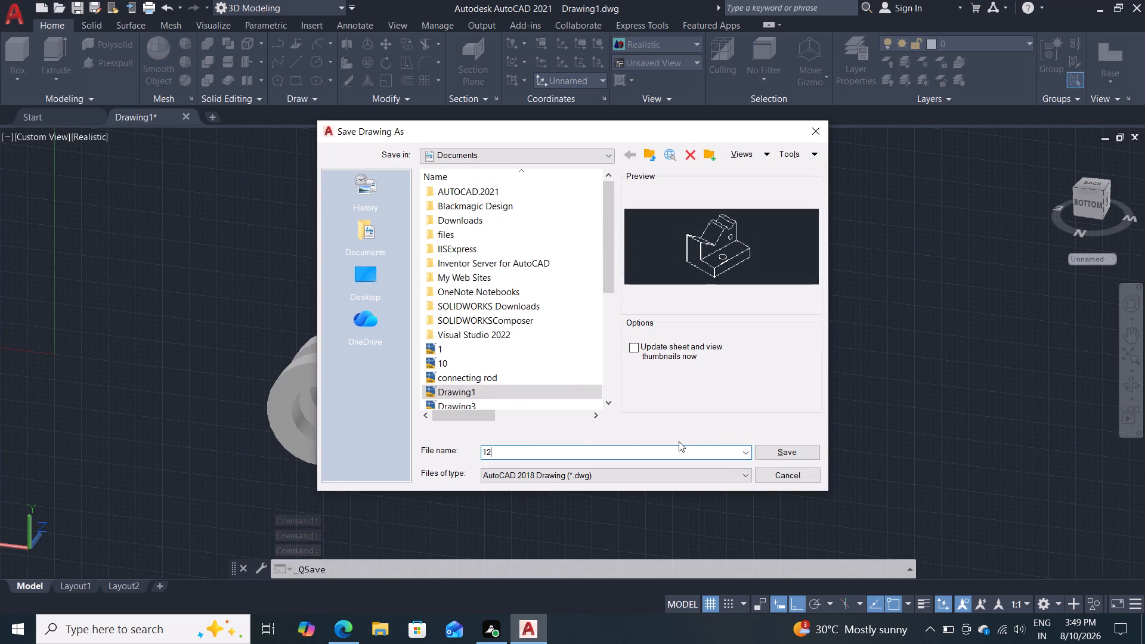
pyautogui.click(770, 448)
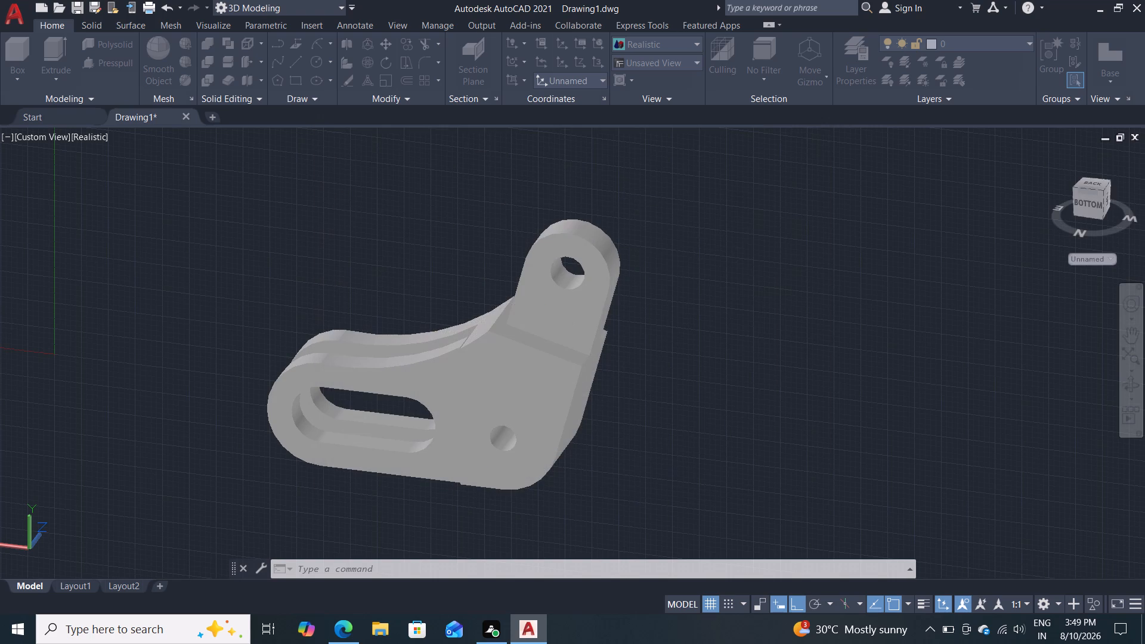
# Export the current display of the bracket drawing to the Documents folder as a PDF named 12.
pyautogui.click(19, 24)
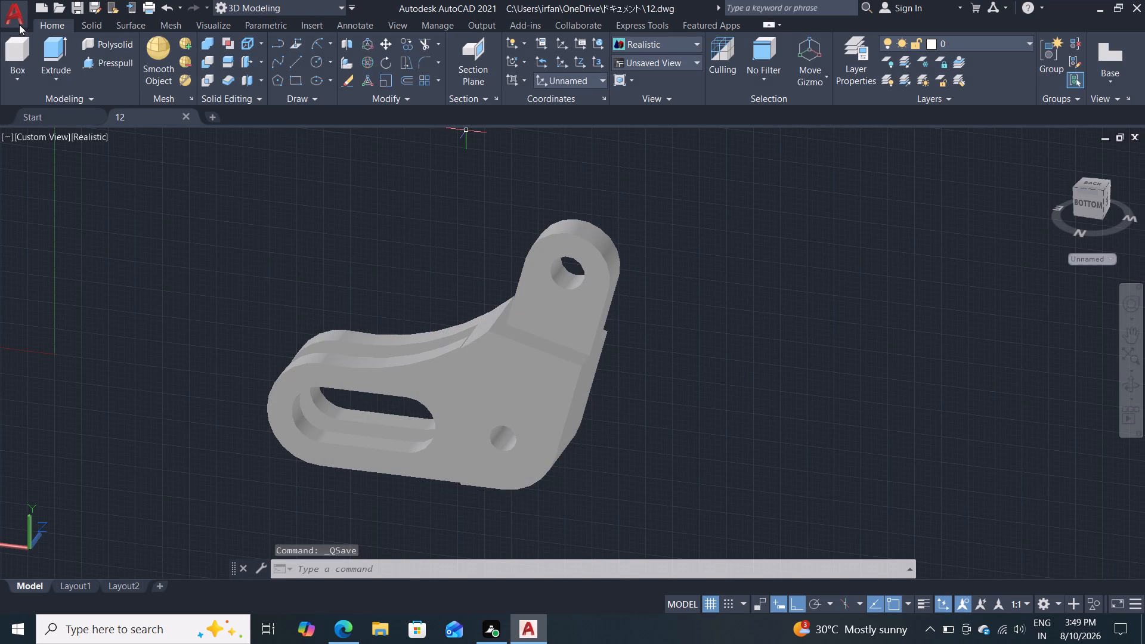
pyautogui.click(58, 258)
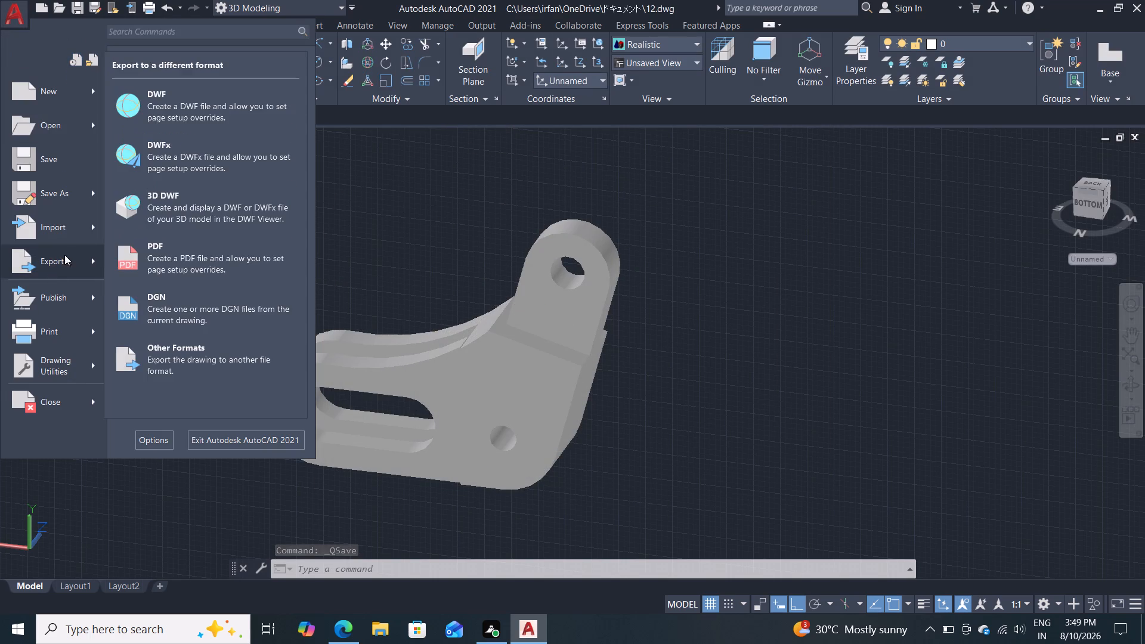
pyautogui.click(147, 257)
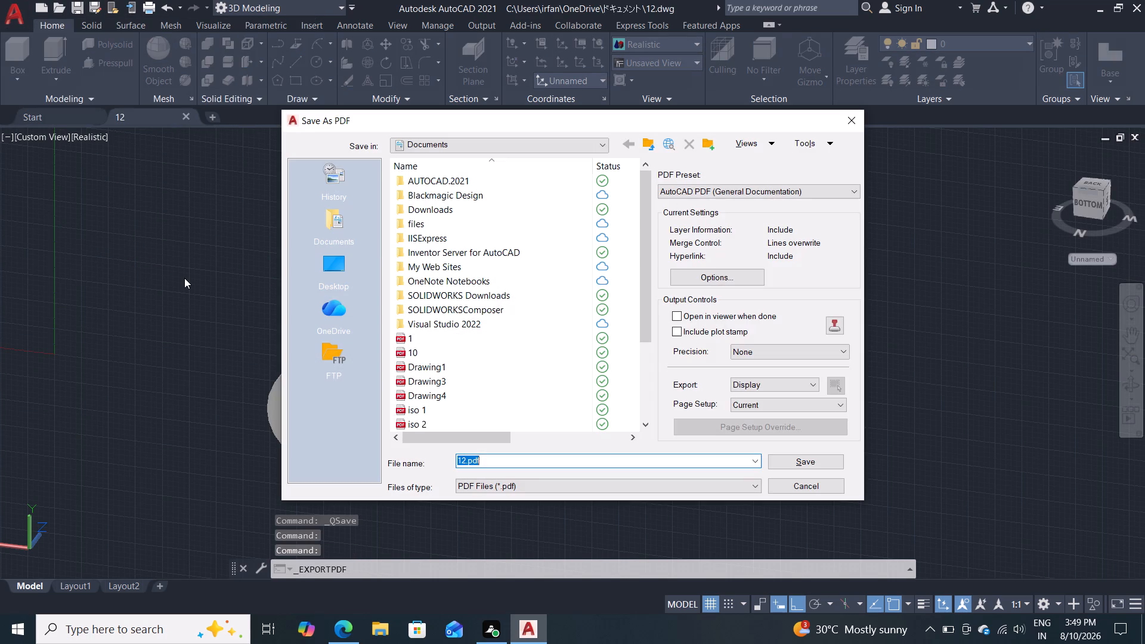
pyautogui.write('12')
pyautogui.press('Return')
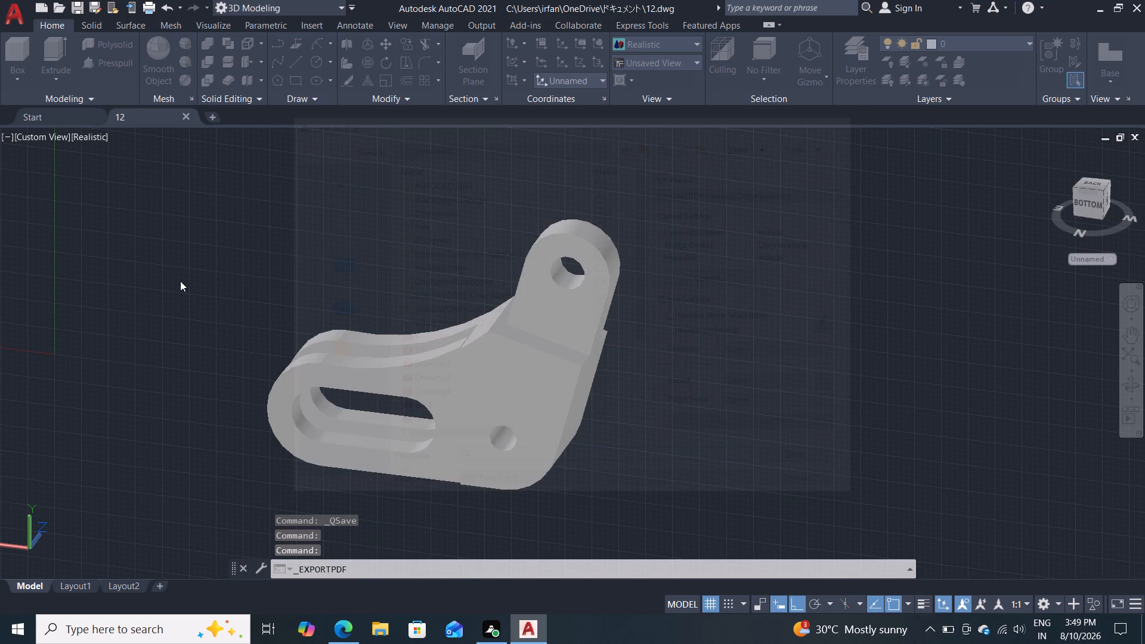